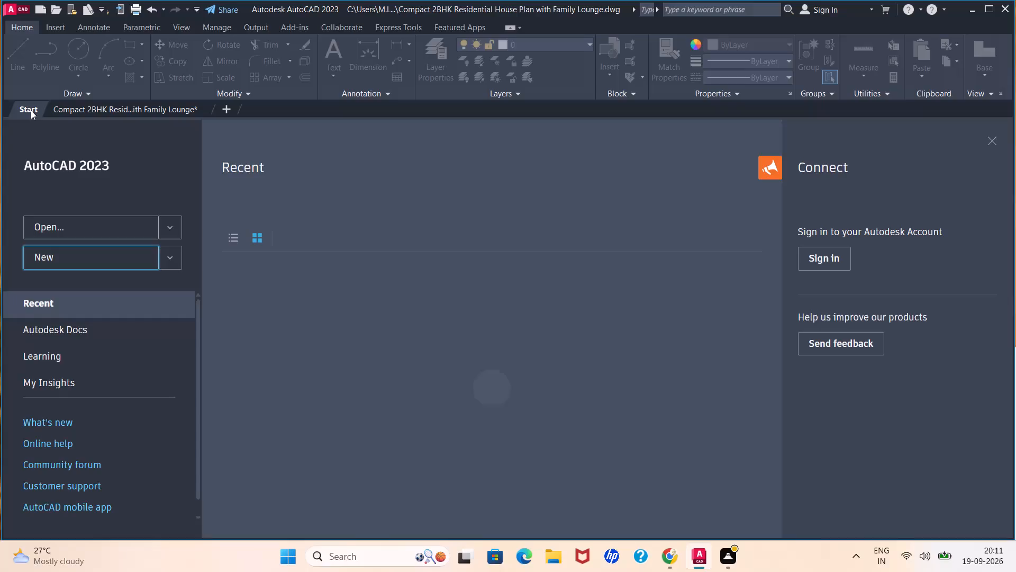
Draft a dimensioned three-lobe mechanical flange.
Create a new blank drawing from the acadiso.dwt template.
{"action": "left_click", "coordinate": [44, 258]}
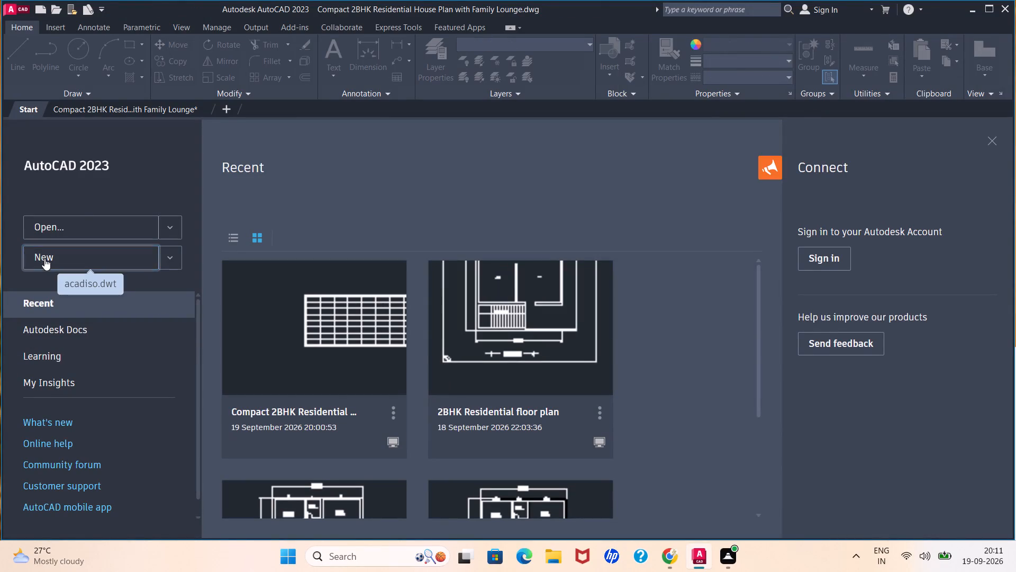
{"action": "scroll", "coordinate": [448, 294], "scroll_direction": "down", "scroll_amount": 3}
{"action": "scroll", "coordinate": [436, 307], "scroll_direction": "up", "scroll_amount": 3}
Run the LOGFILEON command to turn on the drawing's log file.
{"action": "type", "text": "lo"}
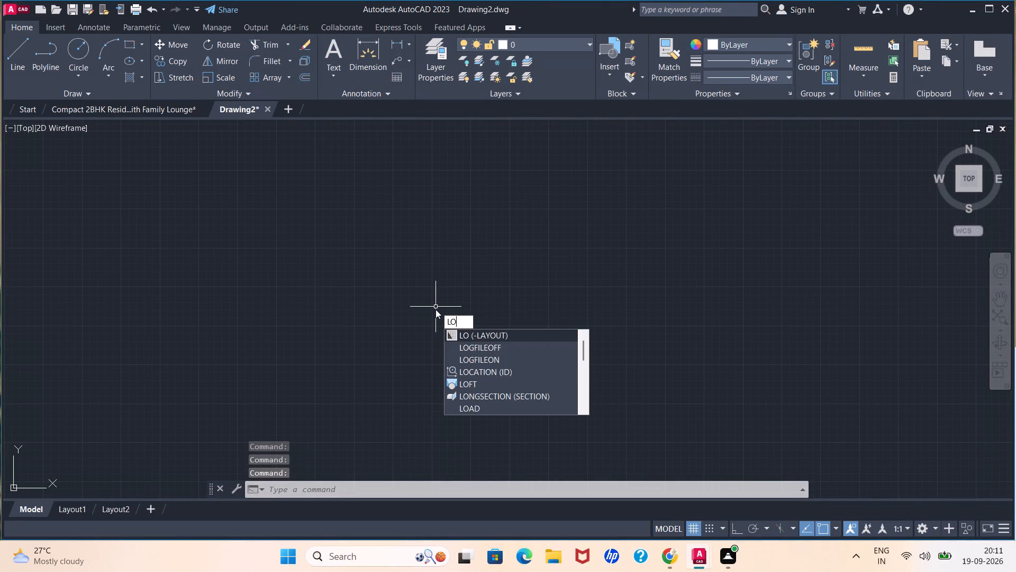
{"action": "left_click", "coordinate": [488, 364]}
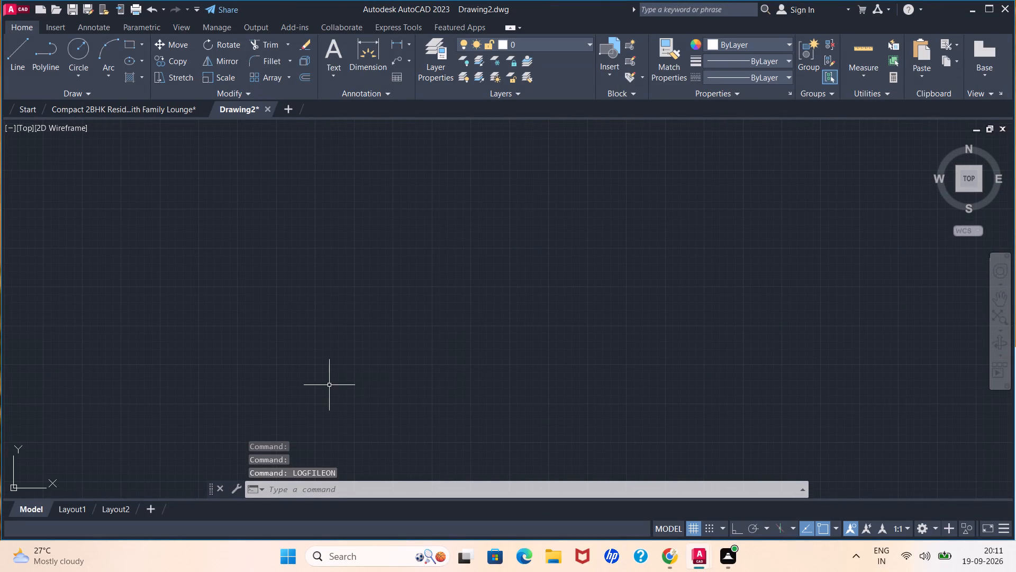
Draw a circle with a diameter of 80 near the middle of the drawing area.
{"action": "scroll", "coordinate": [329, 386], "scroll_direction": "down", "scroll_amount": 2}
{"action": "scroll", "coordinate": [431, 245], "scroll_direction": "up", "scroll_amount": 2}
{"action": "middle_click_drag", "start_coordinate": [429, 257], "coordinate": [406, 329]}
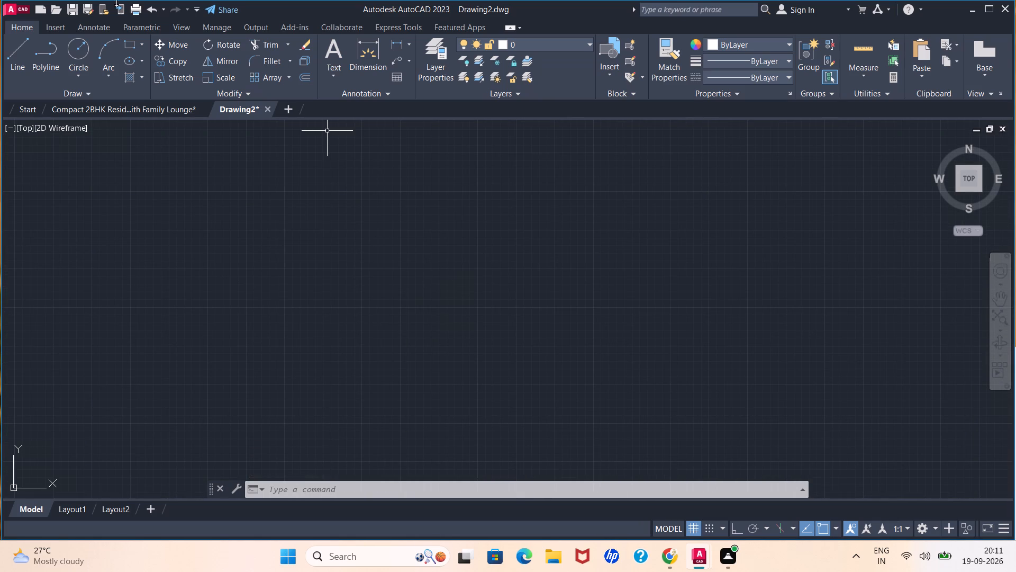
{"action": "left_click", "coordinate": [77, 46]}
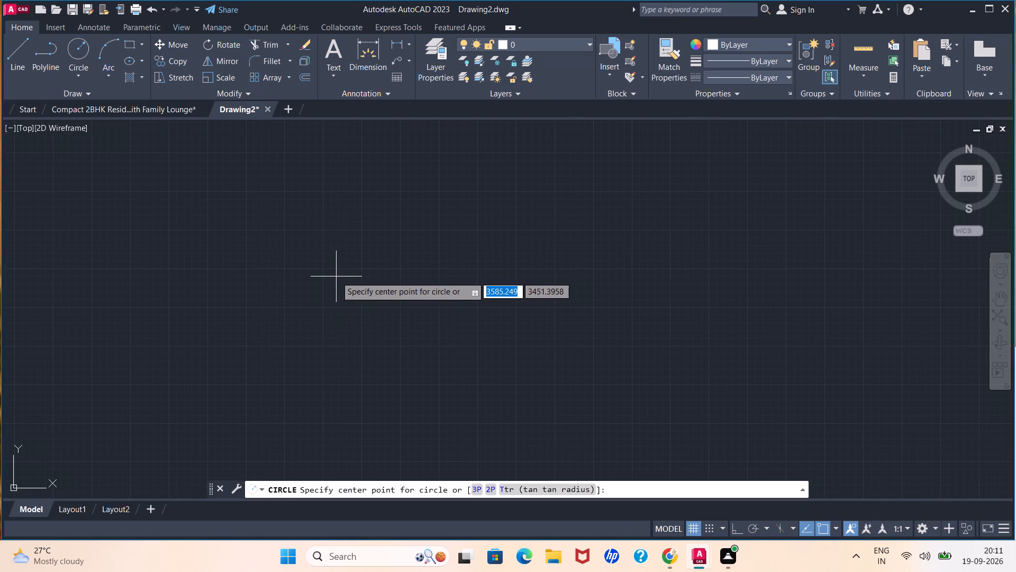
{"action": "left_click_drag", "start_coordinate": [450, 309], "coordinate": [447, 321]}
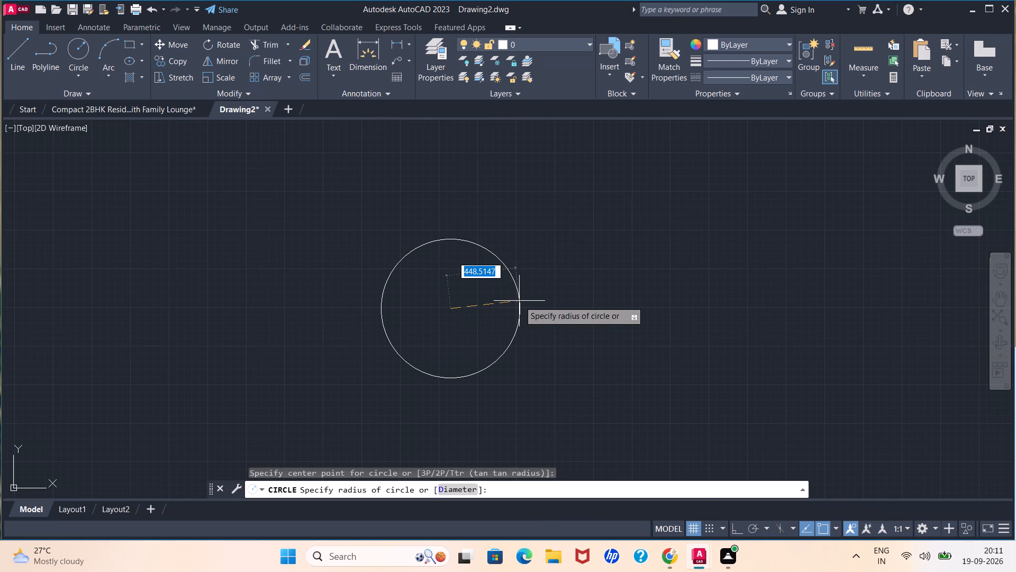
{"action": "left_click", "coordinate": [449, 489]}
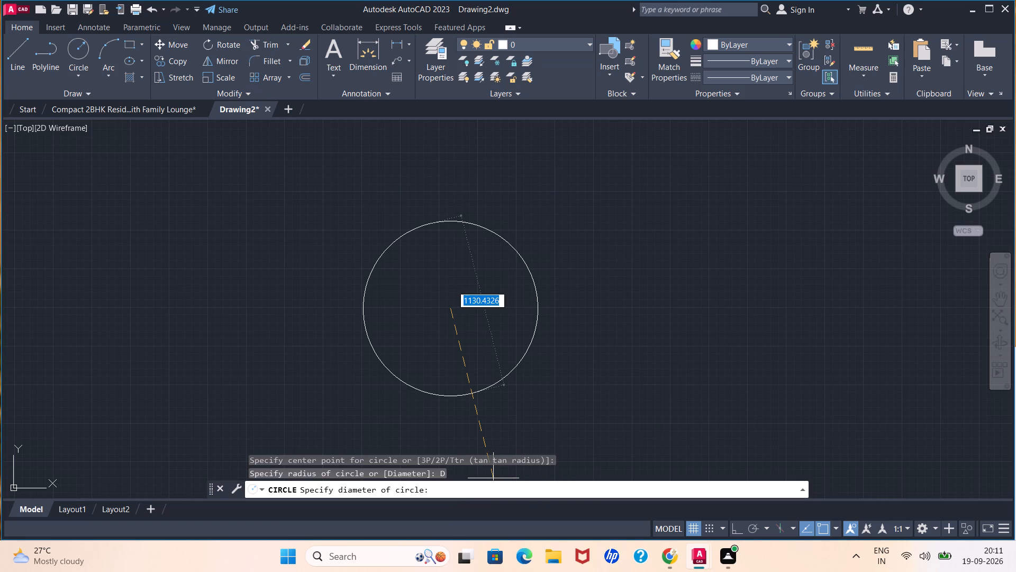
{"action": "left_click", "coordinate": [464, 491]}
{"action": "type", "text": "80"}
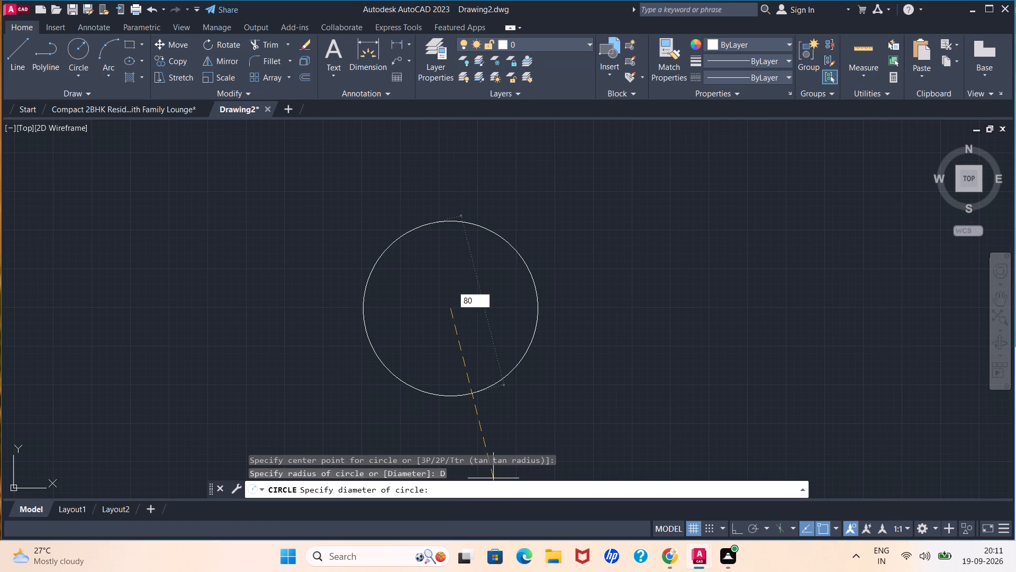
{"action": "key", "text": "Return"}
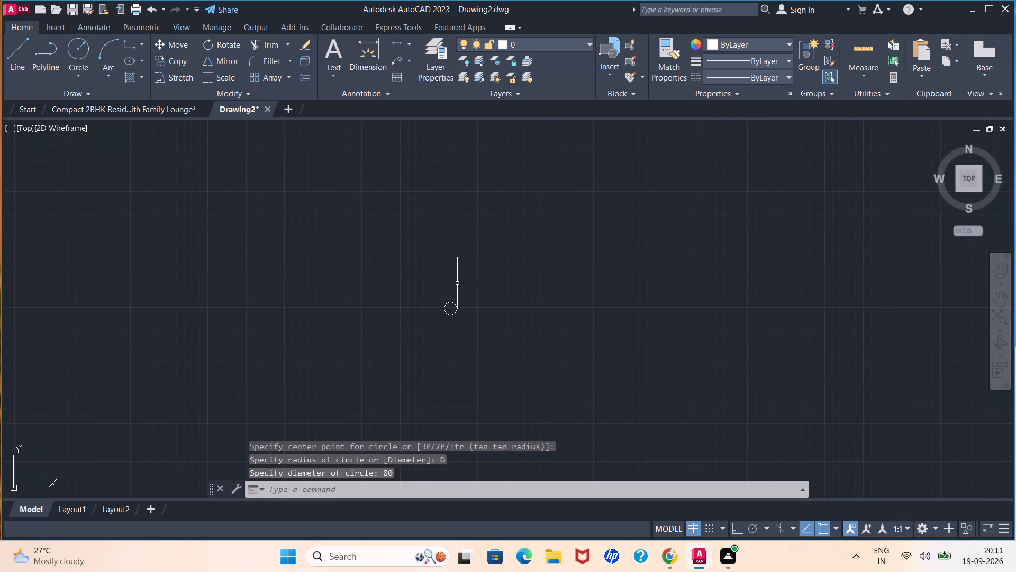
Draw a concentric circle of radius 20 from the centre of the 80-diameter circle.
{"action": "scroll", "coordinate": [454, 311], "scroll_direction": "up", "scroll_amount": 4}
{"action": "middle_click_drag", "start_coordinate": [430, 310], "coordinate": [453, 315]}
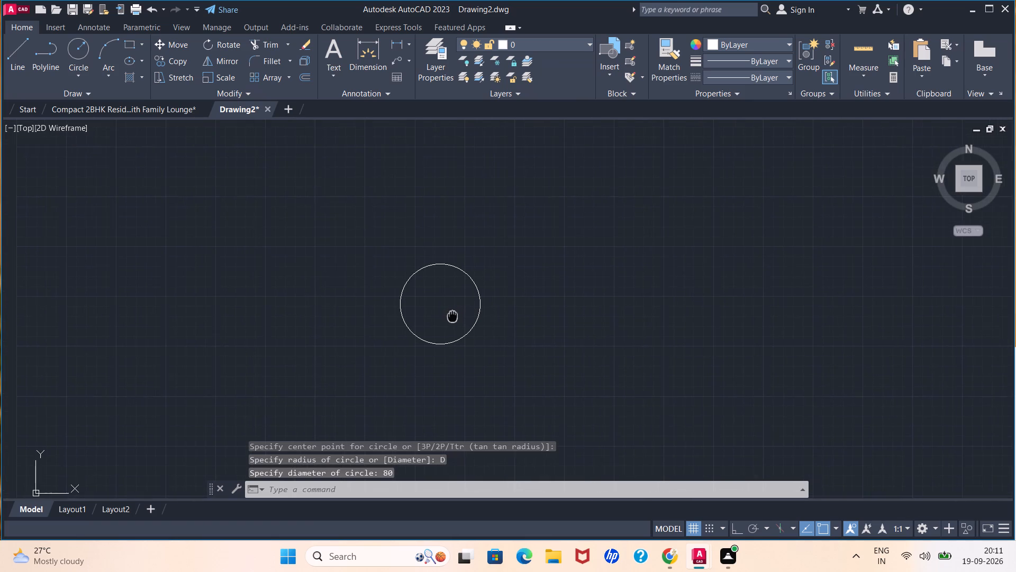
{"action": "middle_click_drag", "start_coordinate": [453, 315], "coordinate": [454, 315]}
{"action": "scroll", "coordinate": [443, 304], "scroll_direction": "up", "scroll_amount": 1}
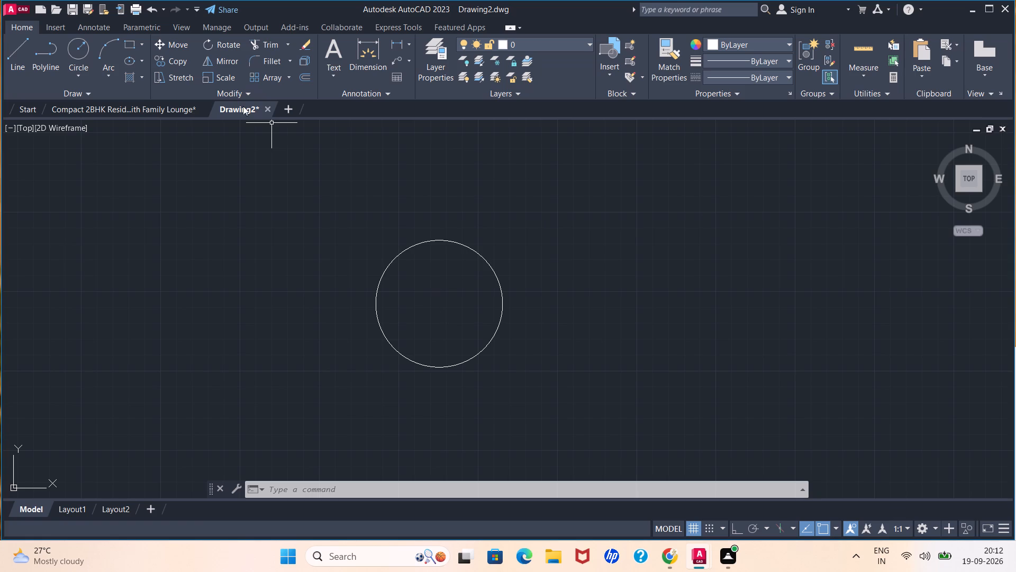
{"action": "left_click", "coordinate": [77, 51]}
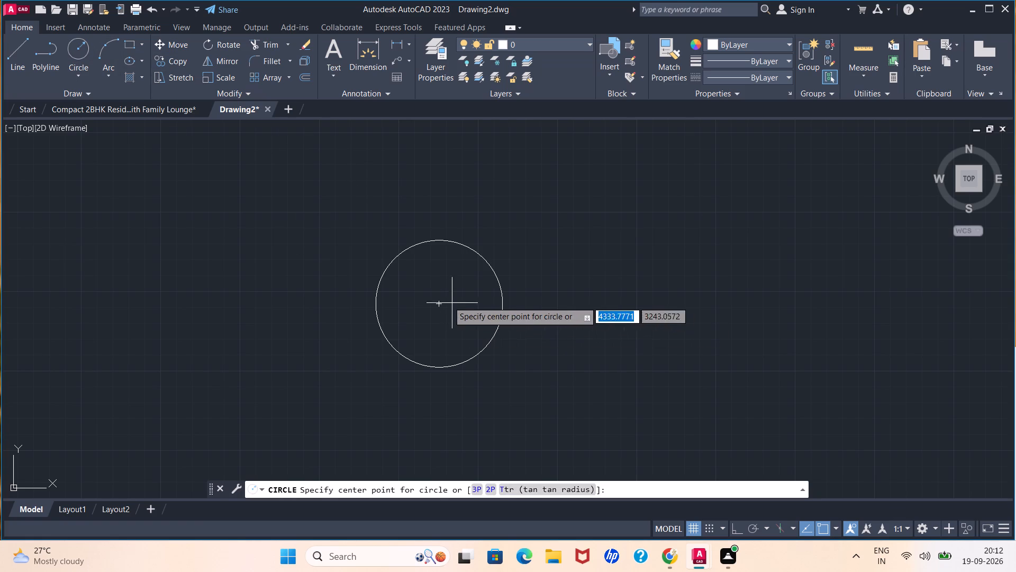
{"action": "left_click", "coordinate": [438, 303]}
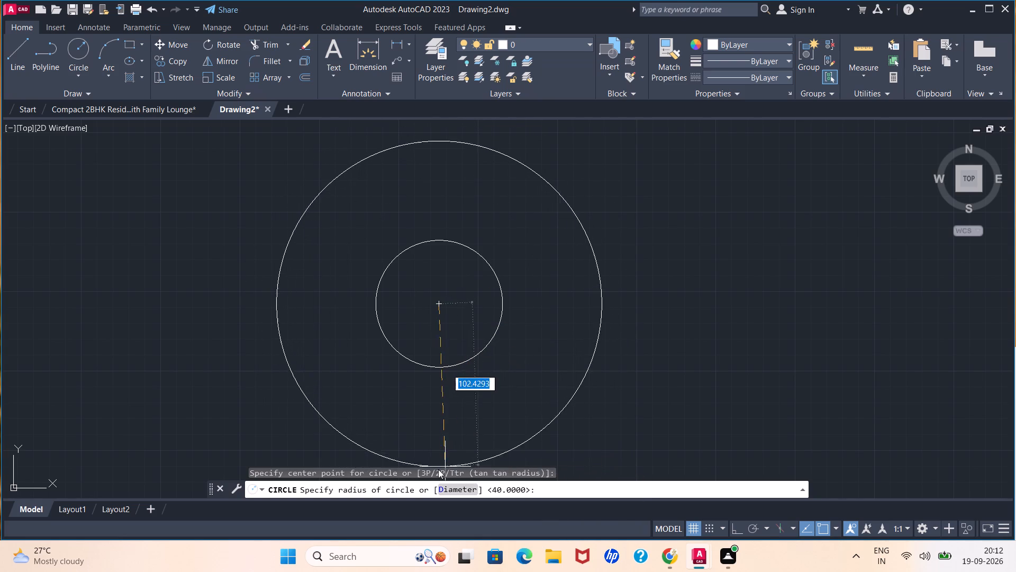
{"action": "left_click", "coordinate": [543, 489]}
{"action": "type", "text": "20"}
{"action": "key", "text": "Return"}
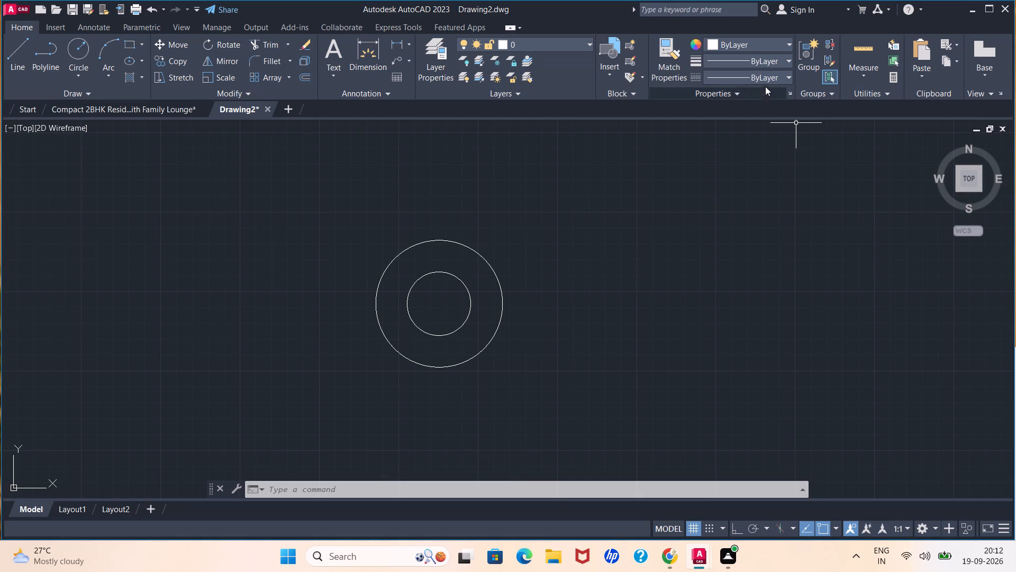
Draw a vertical and a horizontal centre line between opposite quadrants of the outer circle.
{"action": "left_click", "coordinate": [777, 74]}
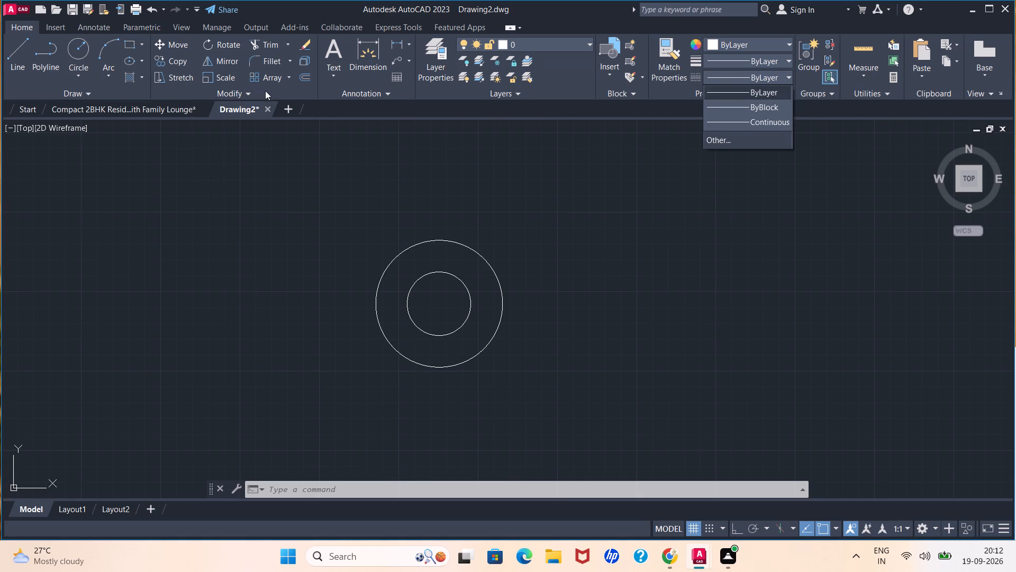
{"action": "left_click", "coordinate": [22, 48]}
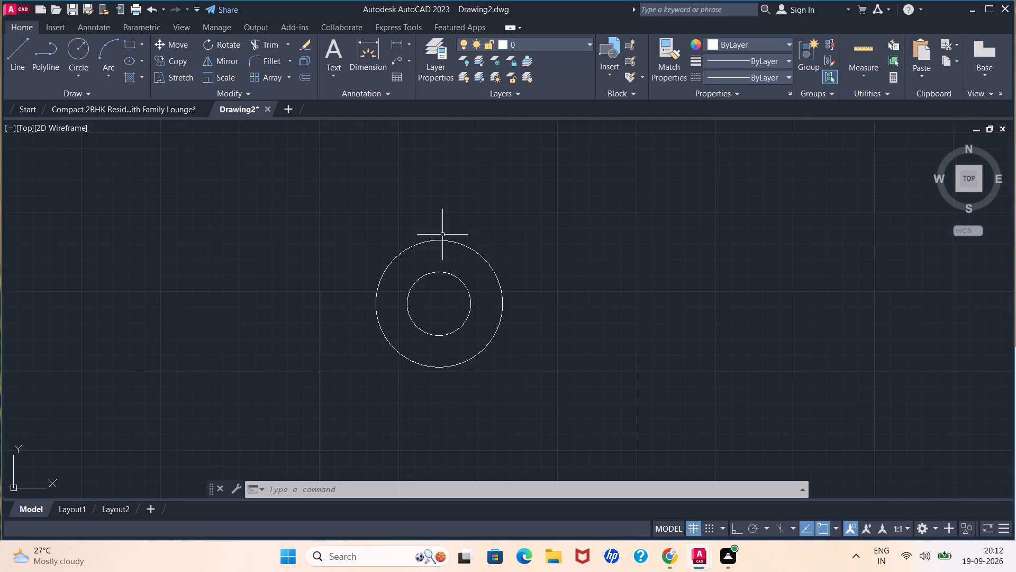
{"action": "left_click", "coordinate": [7, 55]}
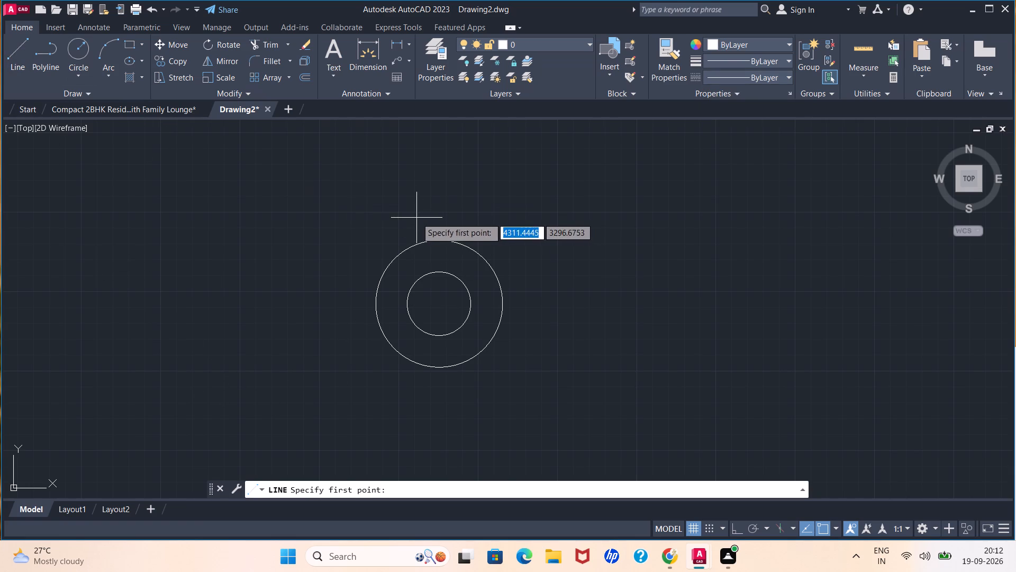
{"action": "left_click", "coordinate": [437, 239]}
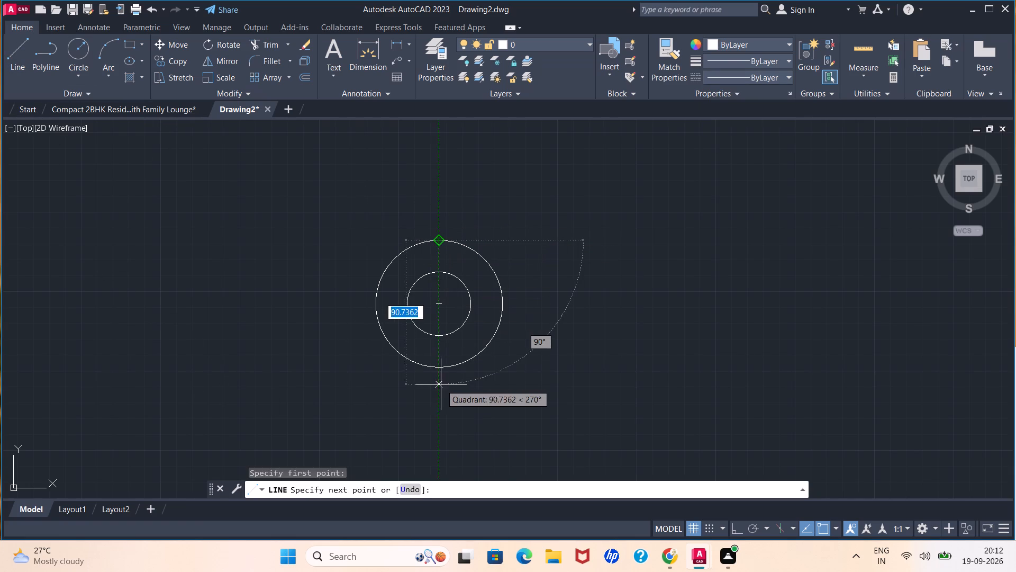
{"action": "left_click", "coordinate": [437, 368]}
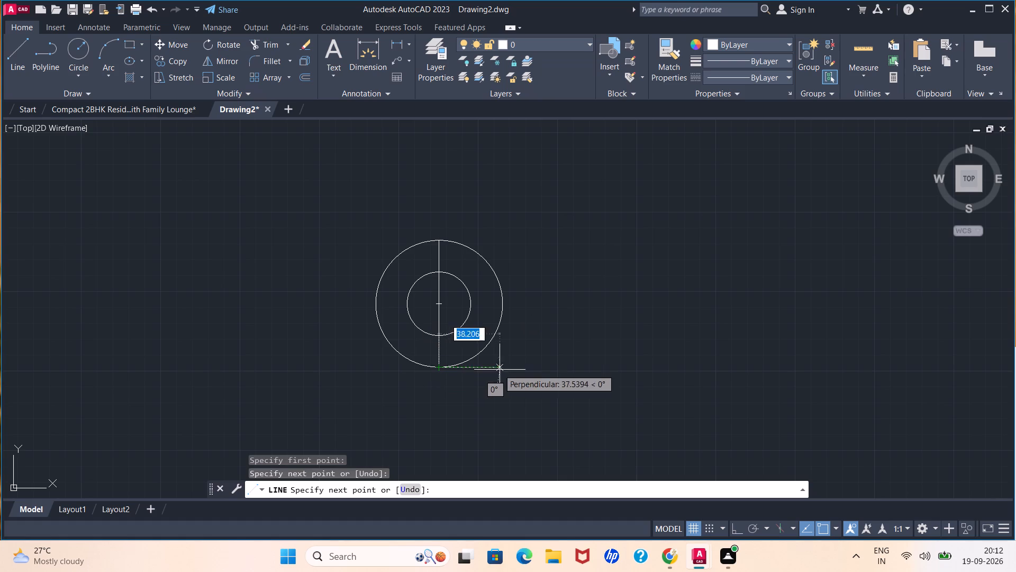
{"action": "key", "text": "space"}
{"action": "key", "text": "space"}
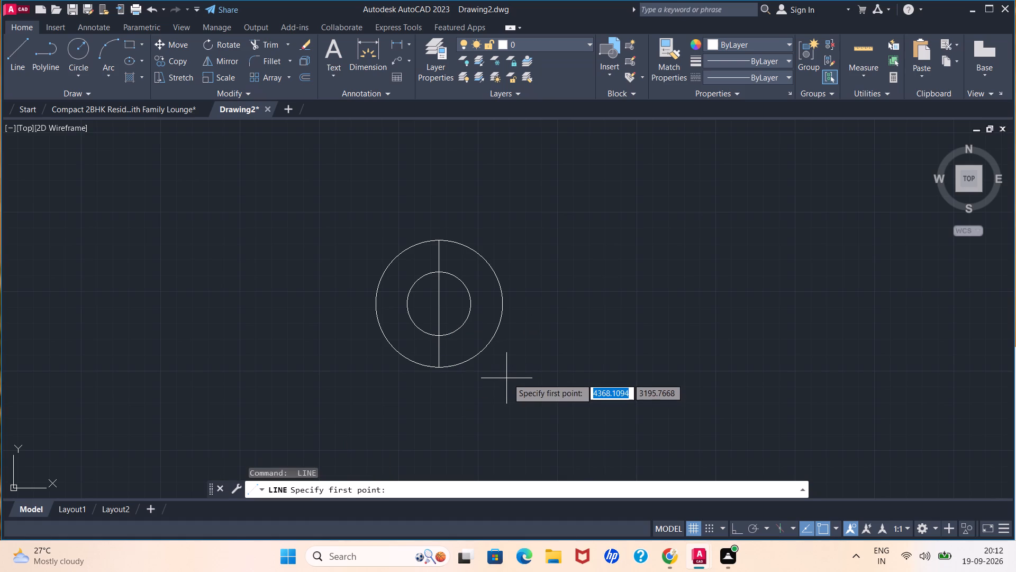
{"action": "left_click", "coordinate": [376, 303]}
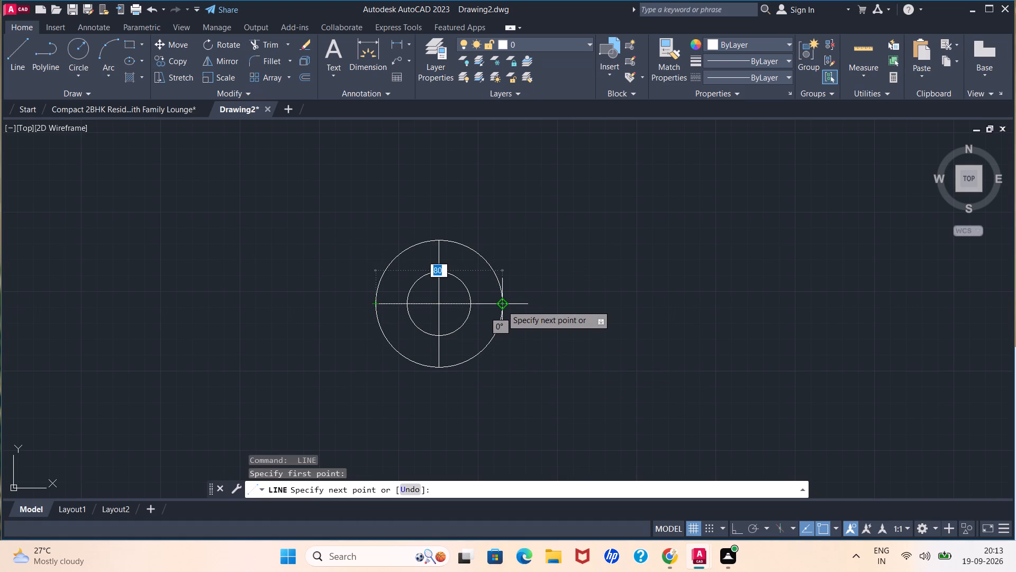
{"action": "left_click", "coordinate": [502, 305]}
{"action": "key", "text": "space"}
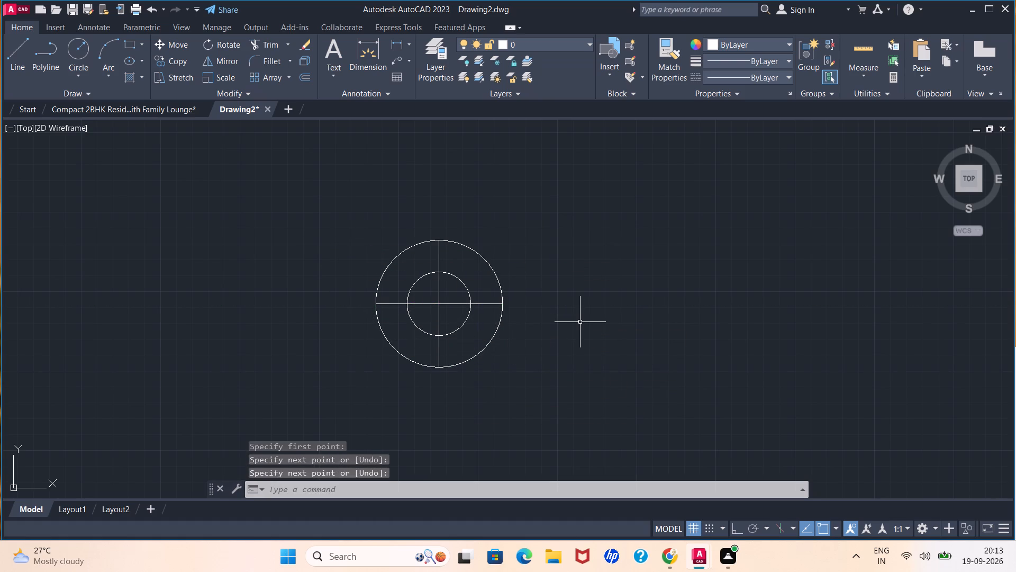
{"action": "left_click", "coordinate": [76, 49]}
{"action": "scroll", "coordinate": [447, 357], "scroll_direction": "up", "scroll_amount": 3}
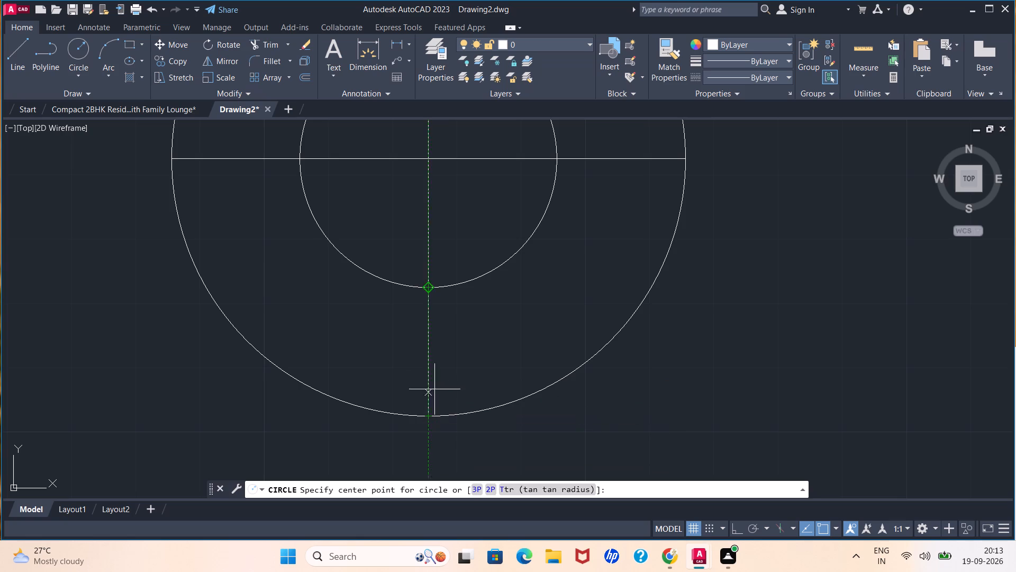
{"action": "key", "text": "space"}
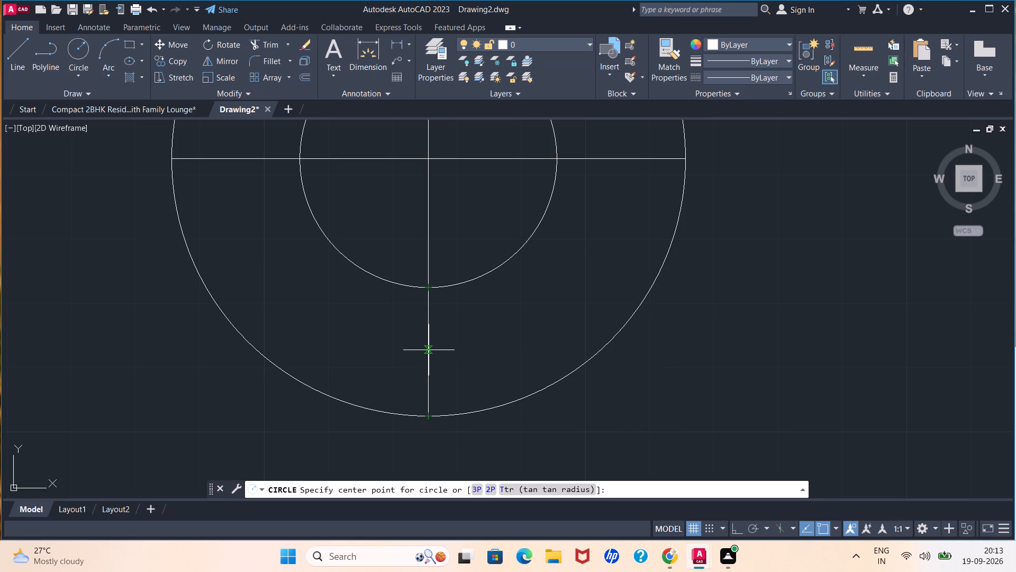
Draw a vertical line of length 20 from the inner circle's bottom quadrant to the outer circle's bottom quadrant.
{"action": "left_click", "coordinate": [18, 49]}
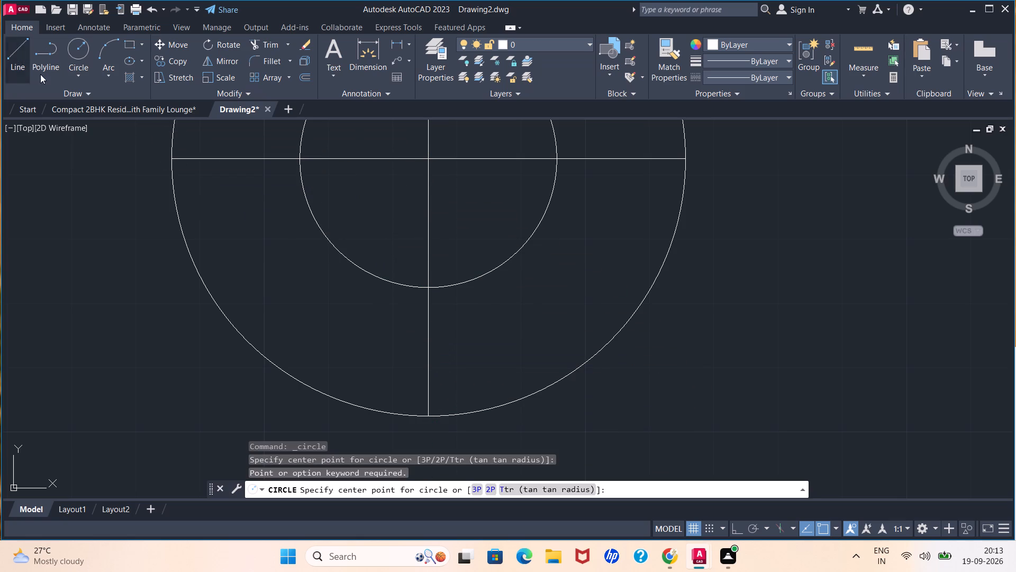
{"action": "left_click", "coordinate": [430, 290]}
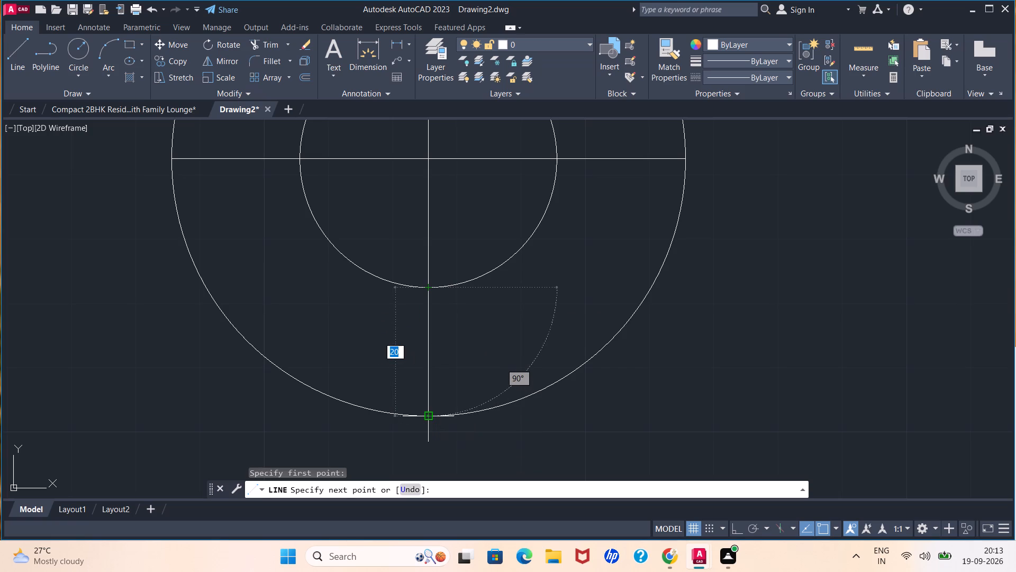
{"action": "scroll", "coordinate": [429, 416], "scroll_direction": "up", "scroll_amount": 3}
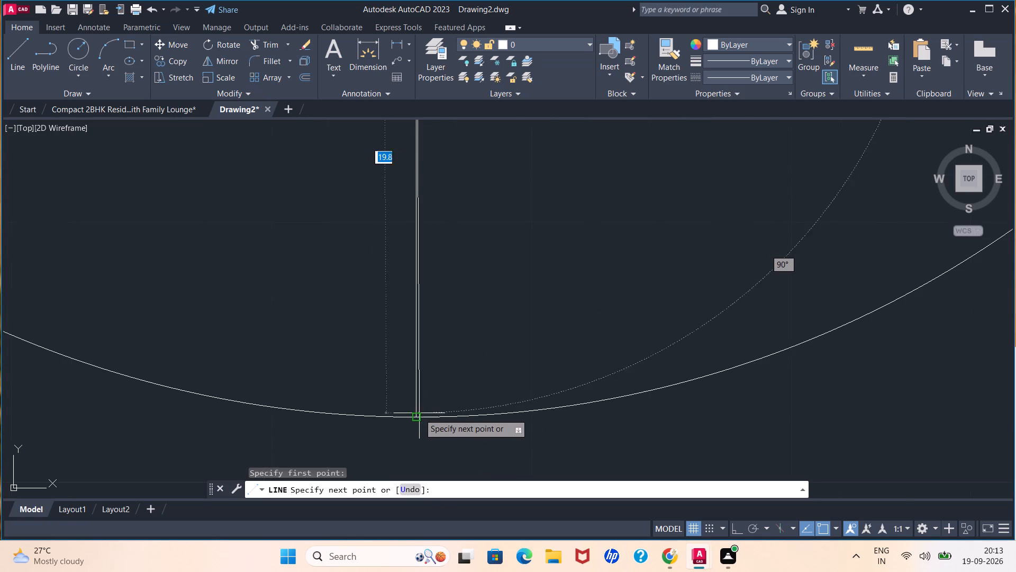
{"action": "left_click", "coordinate": [417, 415]}
{"action": "key", "text": "space"}
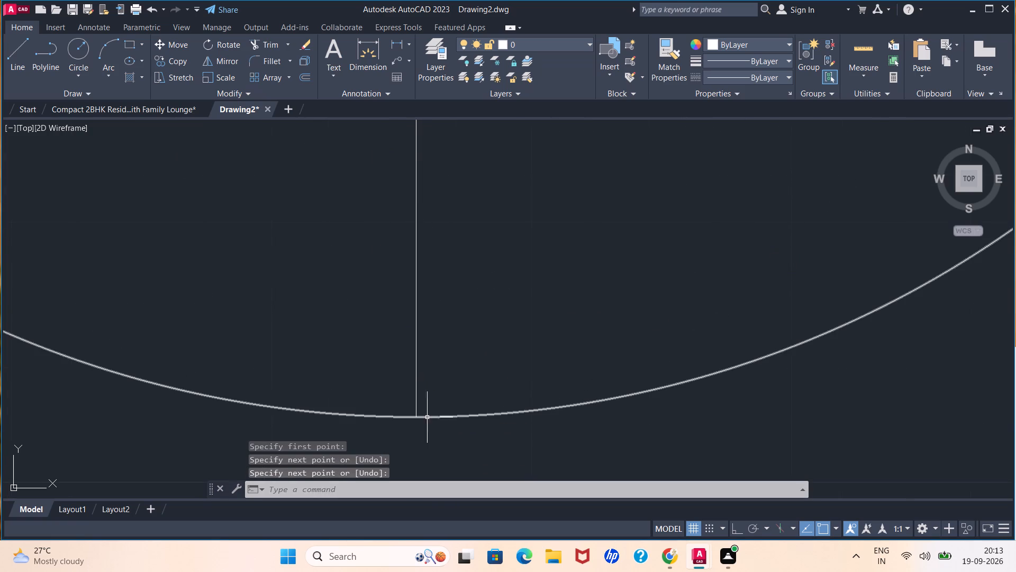
Draw a circle of radius 4 centred on the midpoint of the short line between the two circles.
{"action": "left_click", "coordinate": [80, 52]}
{"action": "scroll", "coordinate": [342, 404], "scroll_direction": "down", "scroll_amount": 2}
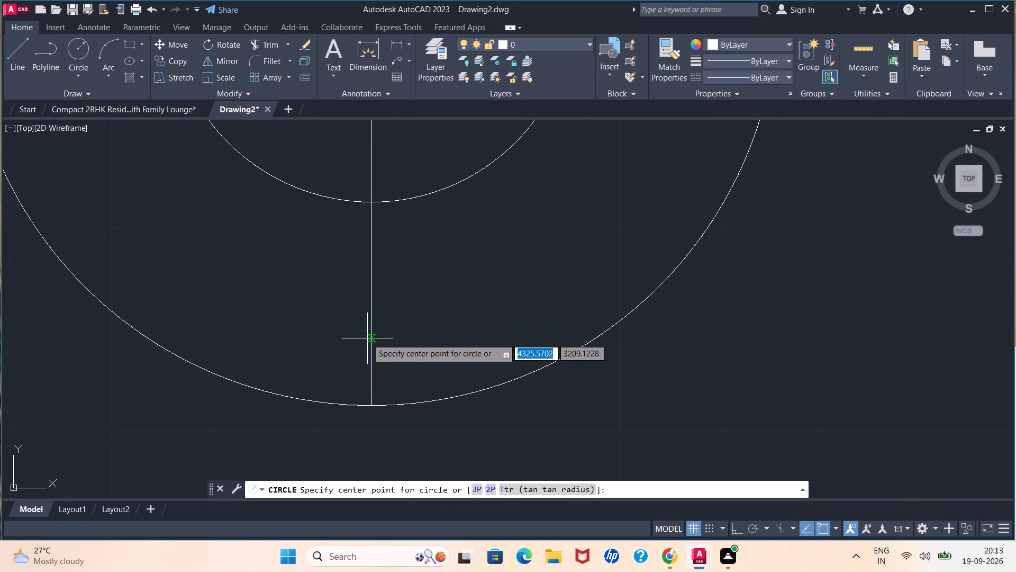
{"action": "left_click", "coordinate": [372, 304]}
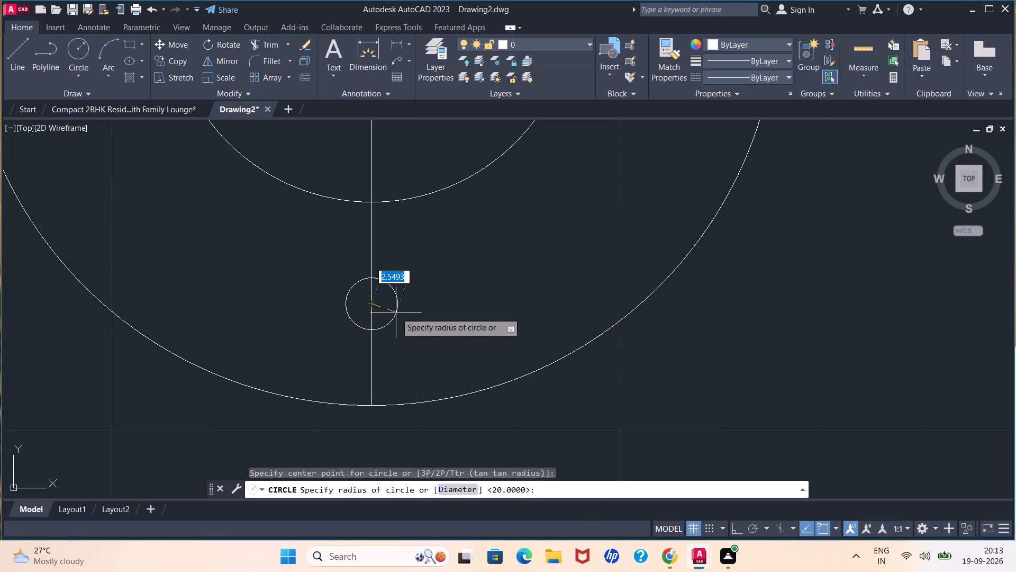
{"action": "key", "text": "4"}
{"action": "key", "text": "Return"}
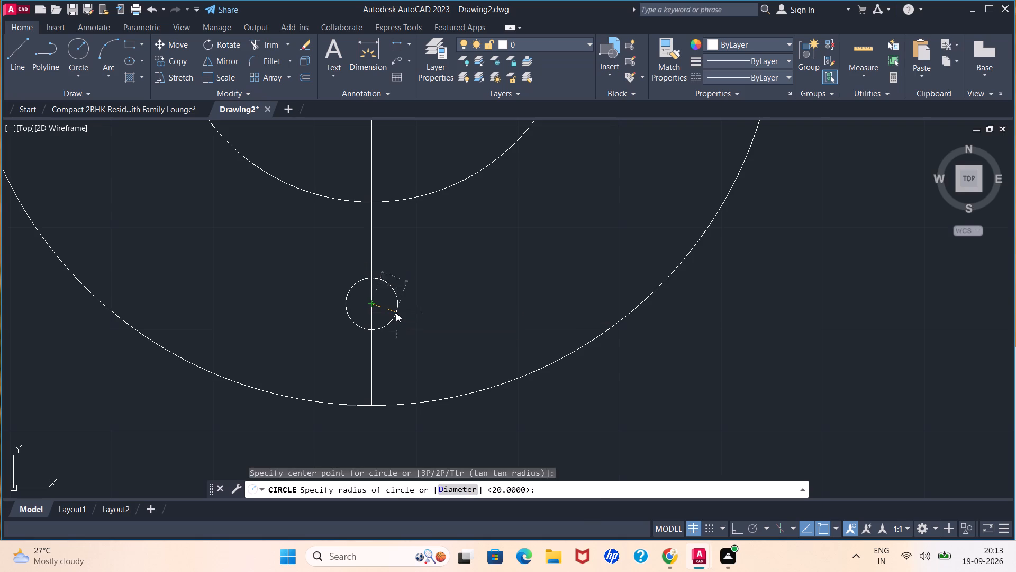
Create a polar array of six radius-4 circles over 360 degrees, centred on the midpoint of the plate's centre lines.
{"action": "scroll", "coordinate": [450, 412], "scroll_direction": "down", "scroll_amount": 3}
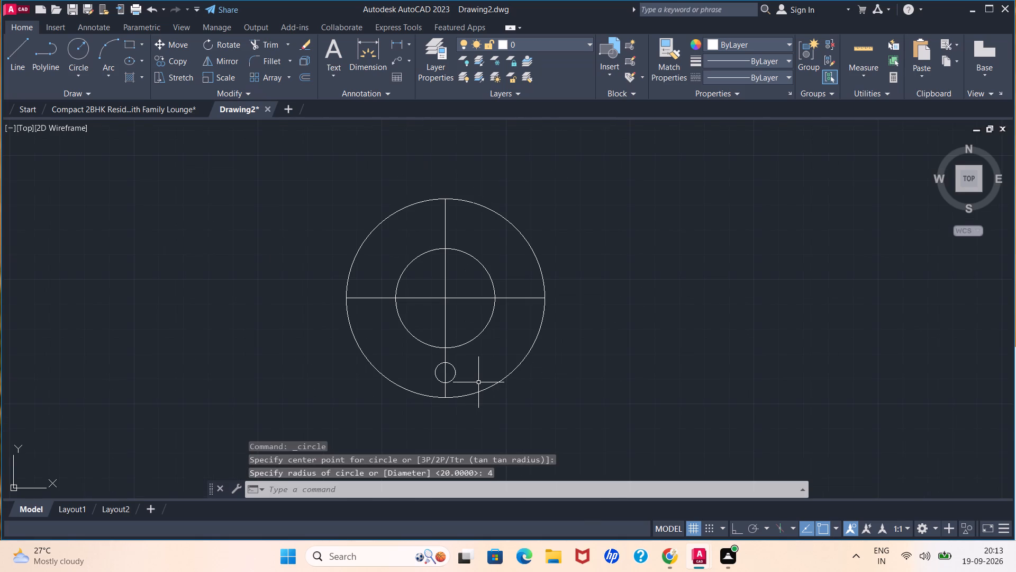
{"action": "left_click", "coordinate": [287, 77]}
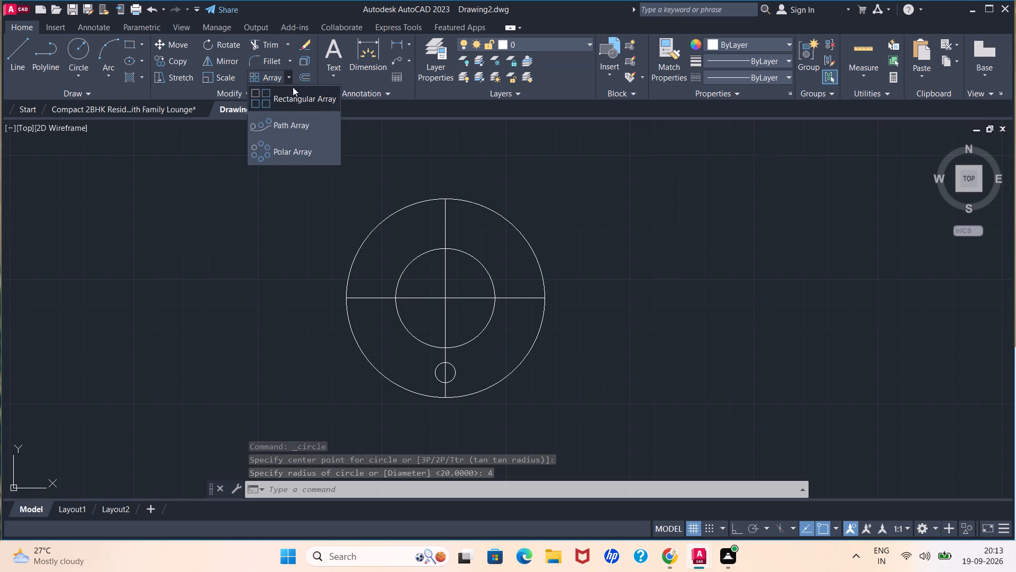
{"action": "left_click", "coordinate": [294, 157]}
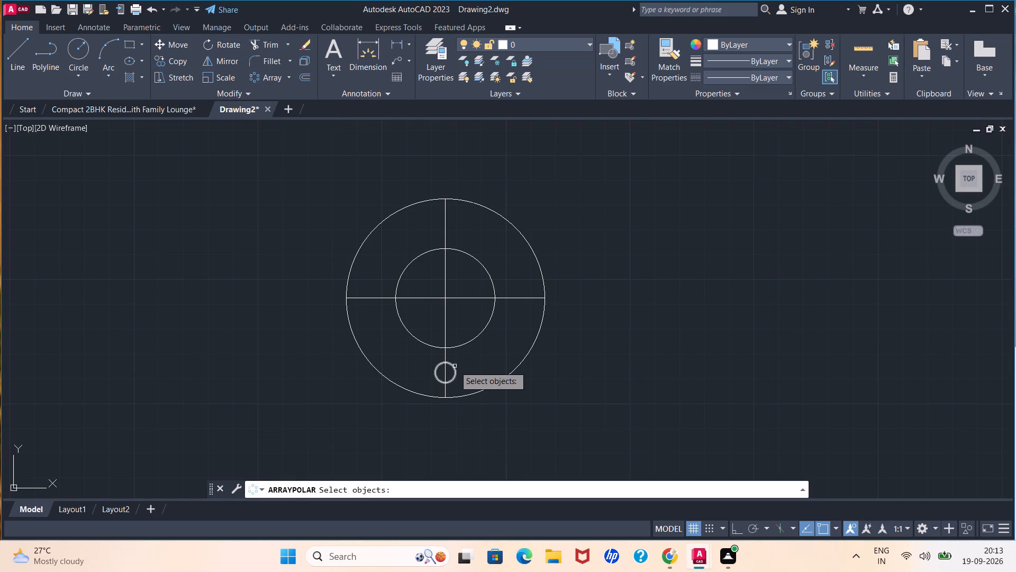
{"action": "left_click", "coordinate": [455, 366]}
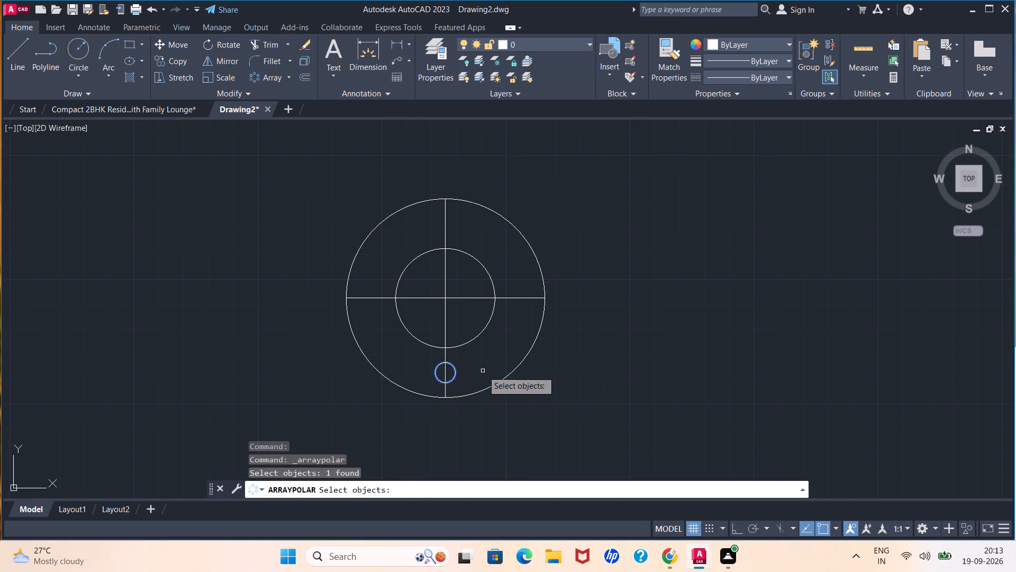
{"action": "key", "text": "space"}
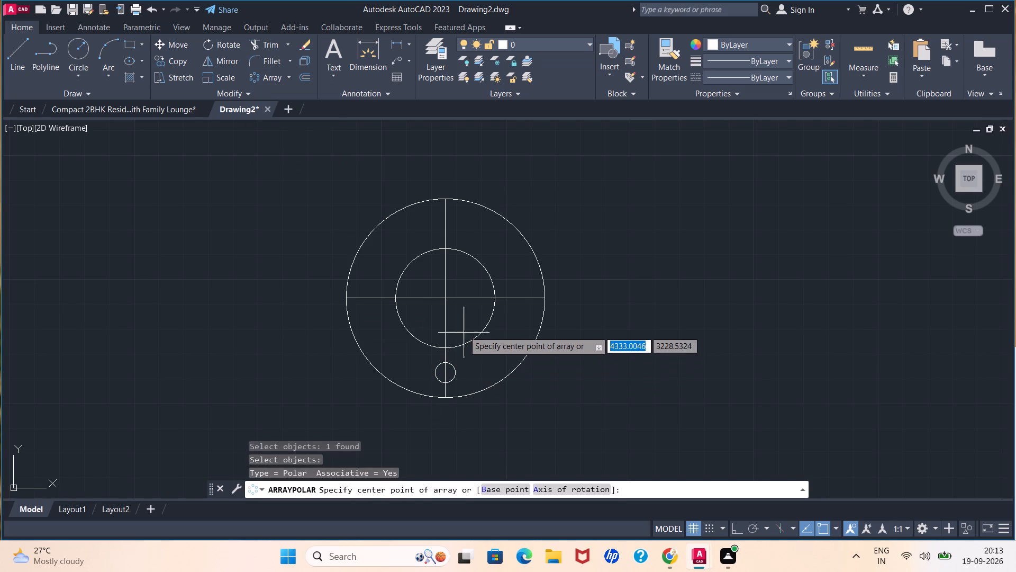
{"action": "left_click", "coordinate": [446, 297]}
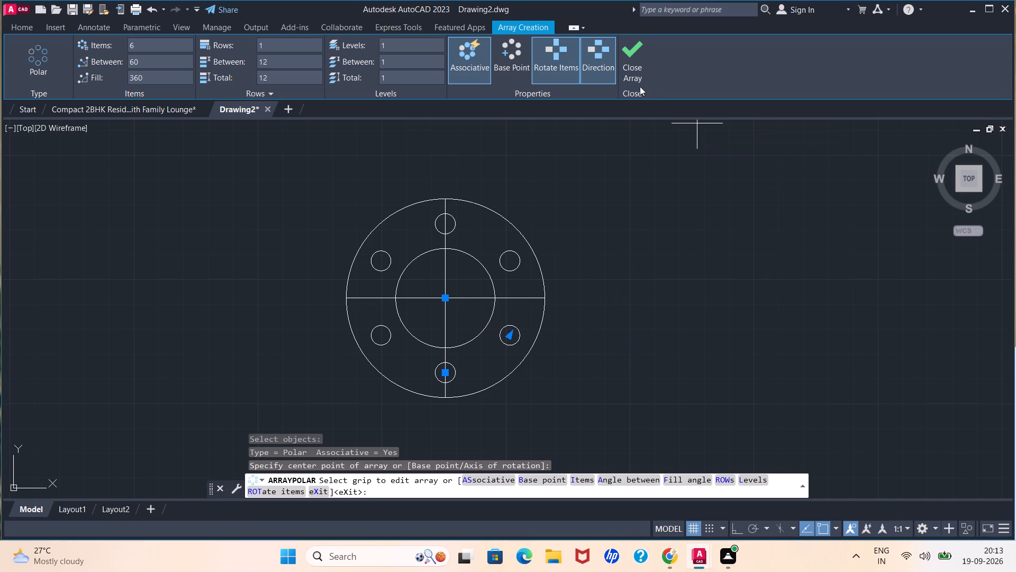
{"action": "left_click", "coordinate": [631, 56]}
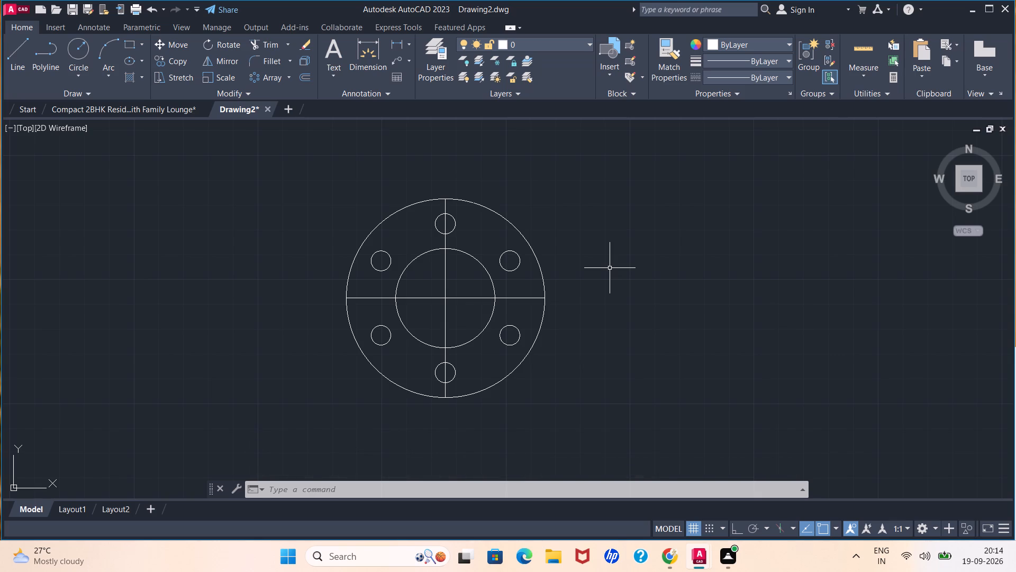
Copy the horizontal centre line 60 units straight down from its midpoint, with Ortho mode turned on.
{"action": "scroll", "coordinate": [610, 268], "scroll_direction": "down", "scroll_amount": 1}
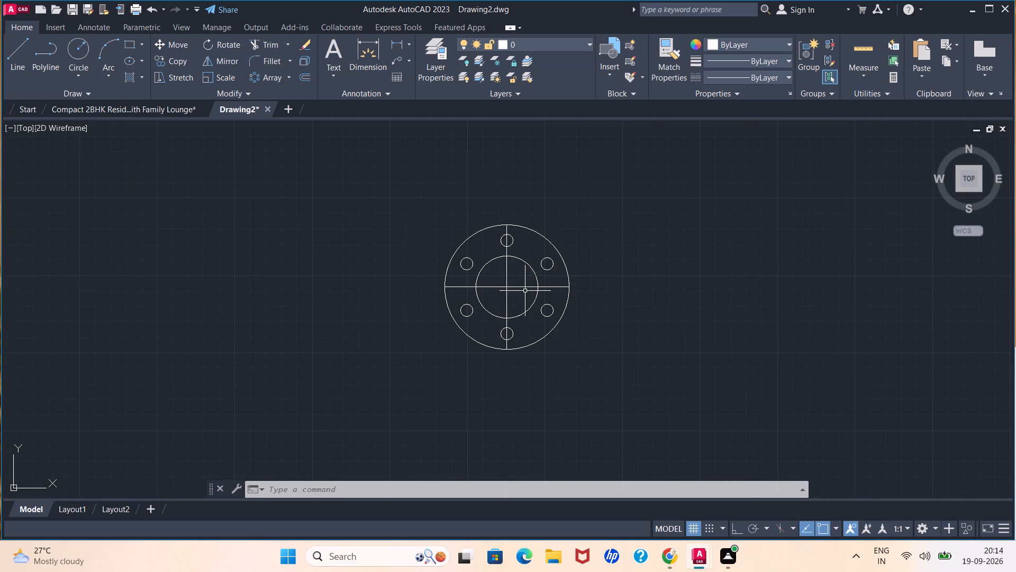
{"action": "left_click", "coordinate": [524, 288]}
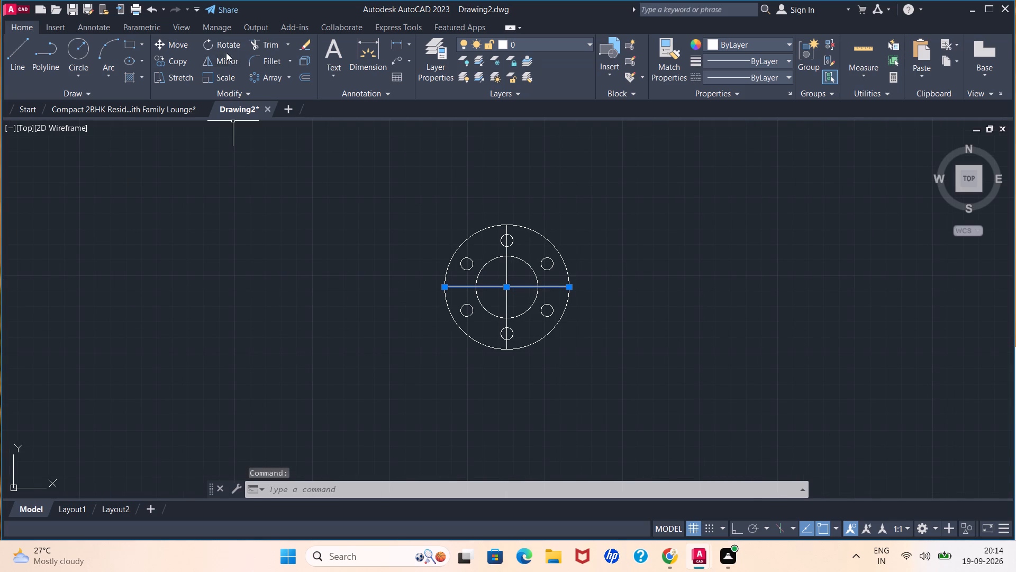
{"action": "left_click", "coordinate": [176, 56]}
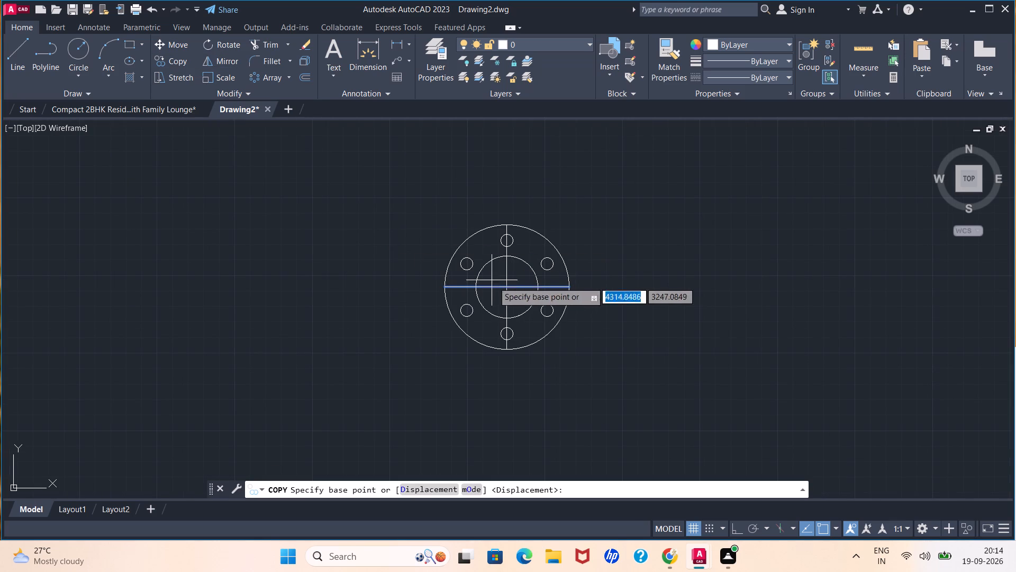
{"action": "left_click", "coordinate": [503, 288]}
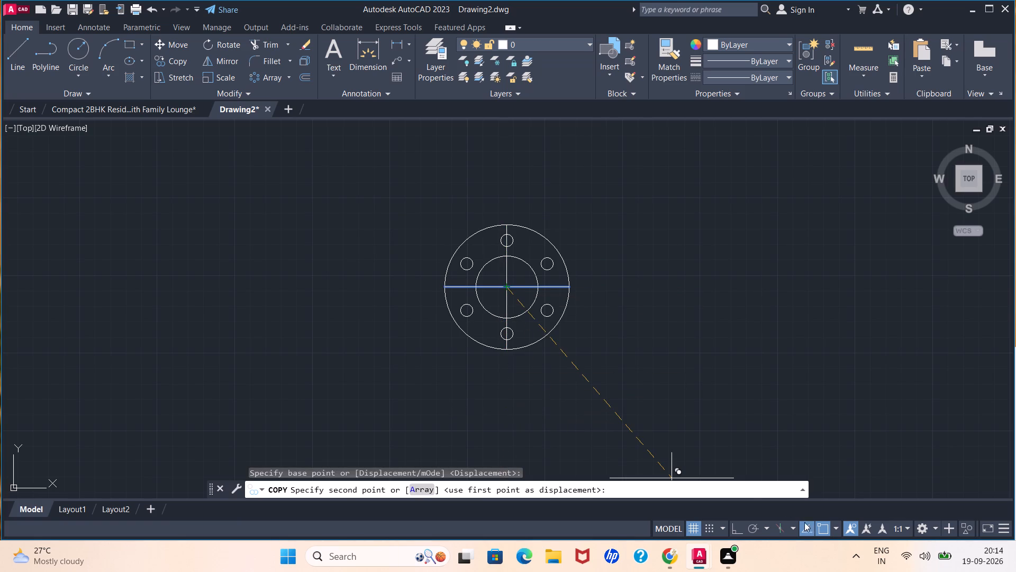
{"action": "left_click", "coordinate": [734, 530]}
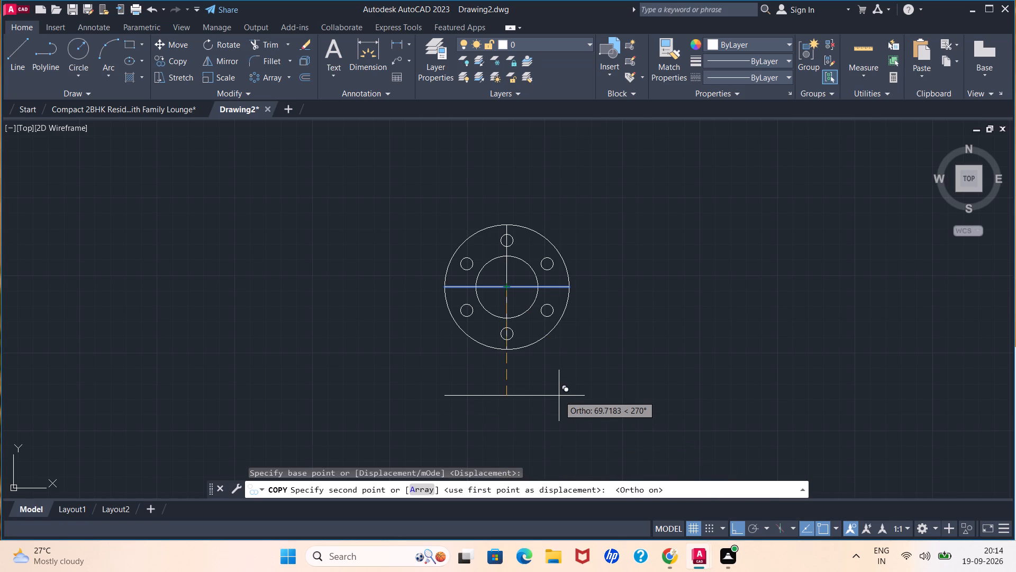
{"action": "type", "text": "60"}
{"action": "key", "text": "Return"}
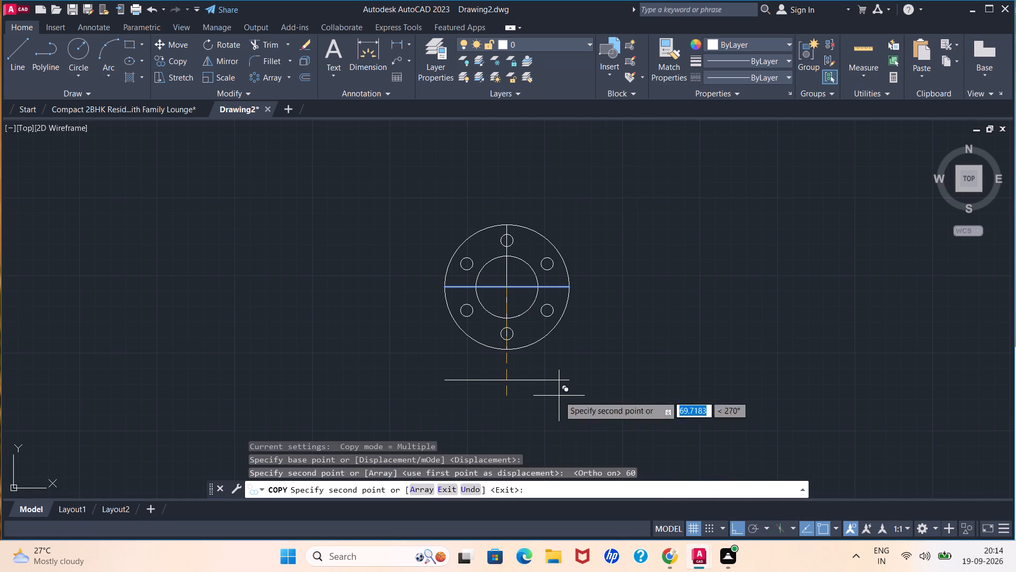
{"action": "key", "text": "space"}
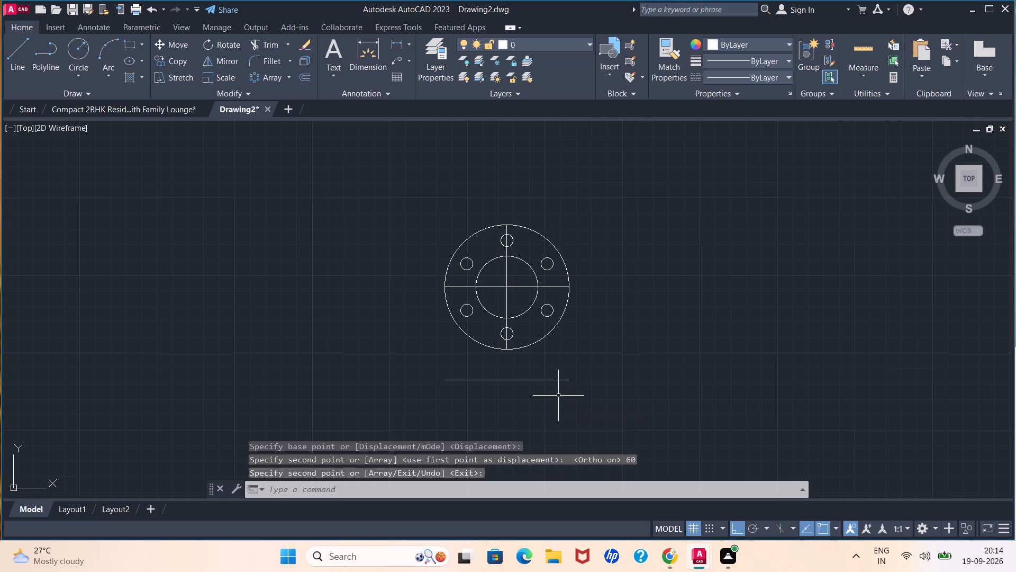
Extend the short vertical line below the inner circle down to the copied horizontal line.
{"action": "scroll", "coordinate": [597, 188], "scroll_direction": "down", "scroll_amount": 1}
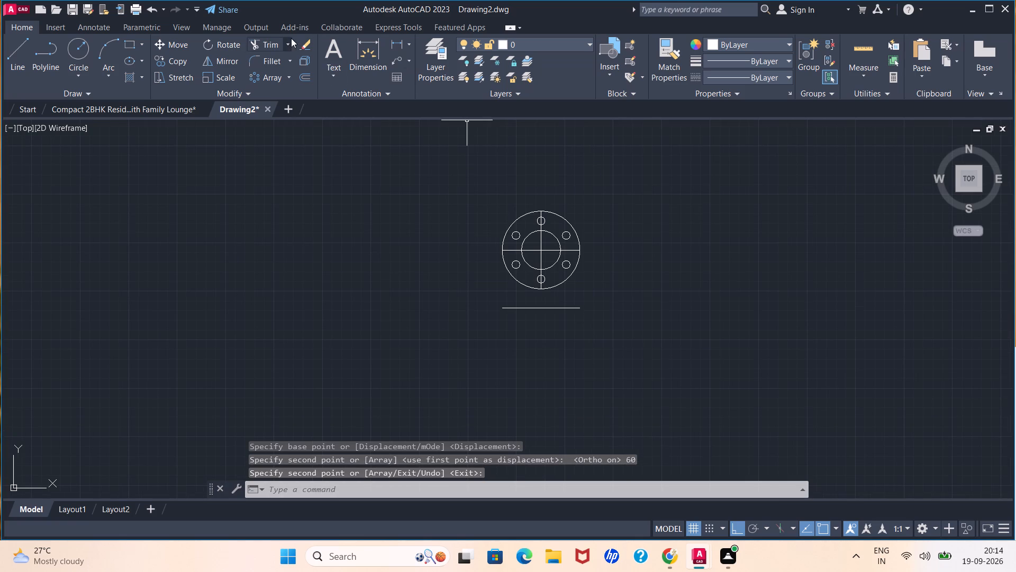
{"action": "left_click", "coordinate": [288, 42]}
{"action": "left_click", "coordinate": [291, 91]}
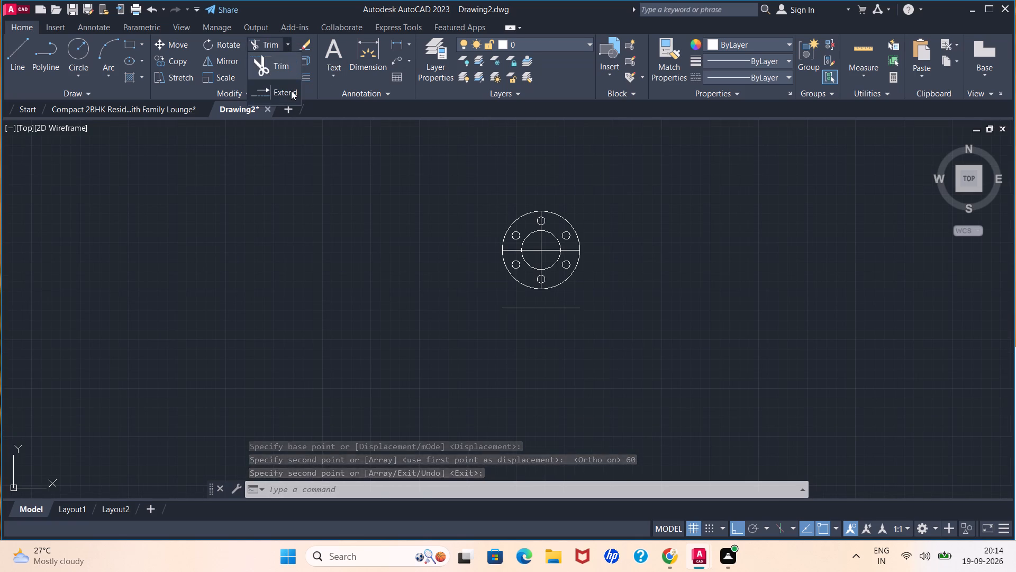
{"action": "scroll", "coordinate": [536, 276], "scroll_direction": "up", "scroll_amount": 4}
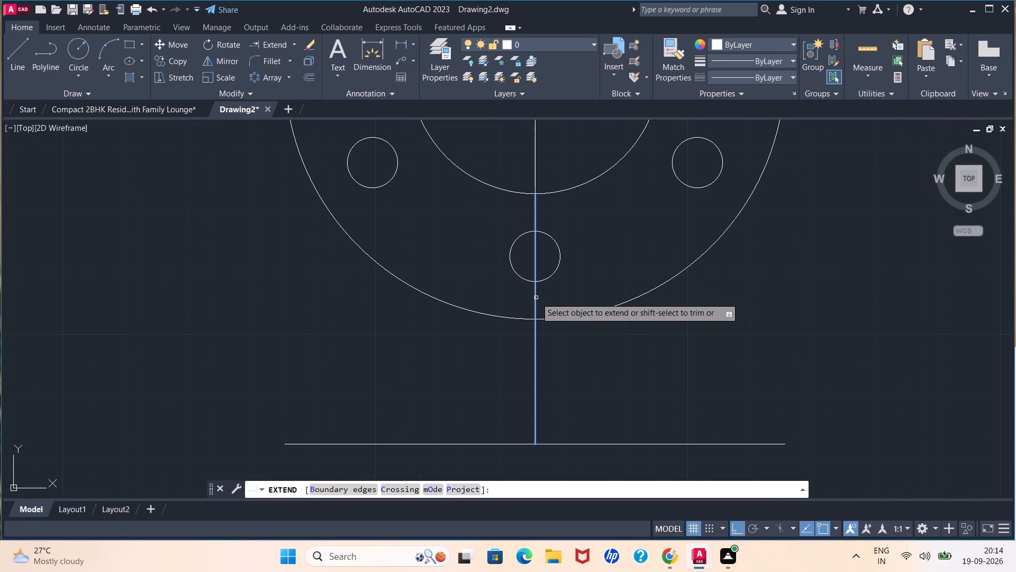
{"action": "left_click", "coordinate": [535, 298]}
{"action": "scroll", "coordinate": [568, 369], "scroll_direction": "down", "scroll_amount": 3}
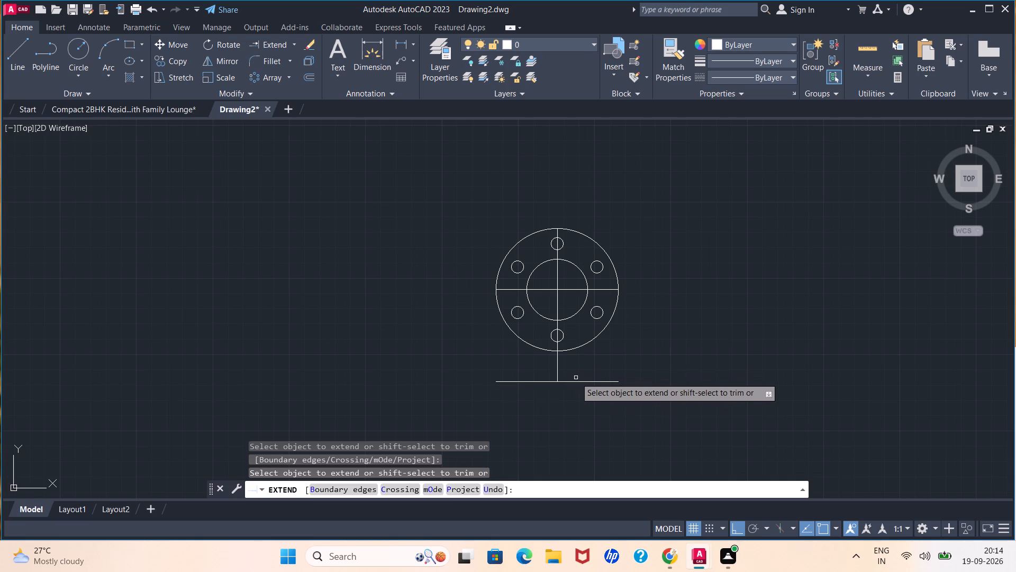
{"action": "key", "text": "space"}
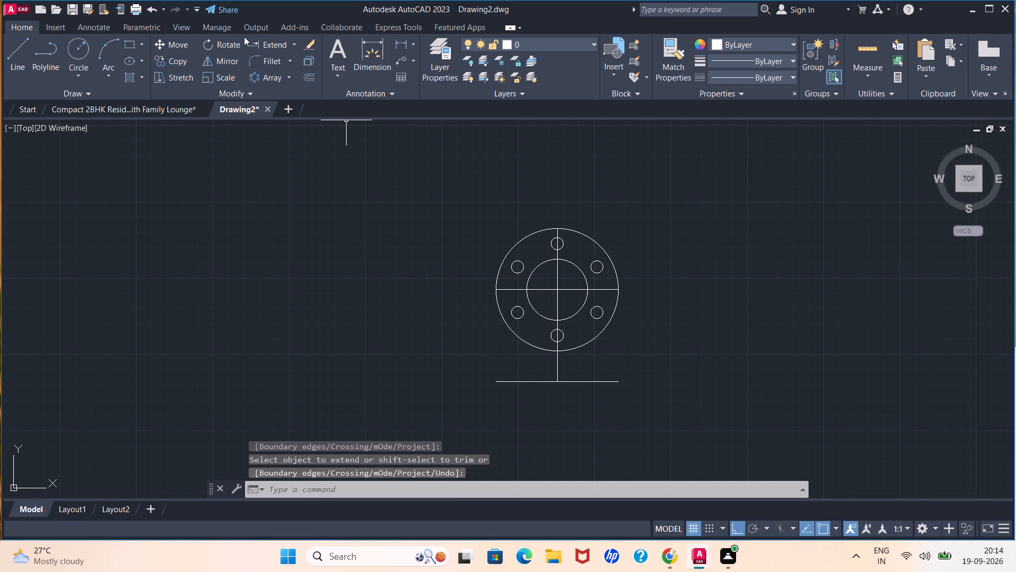
Draw a circle of radius 10 centred where the extended vertical line meets the copied horizontal line.
{"action": "left_click", "coordinate": [76, 57]}
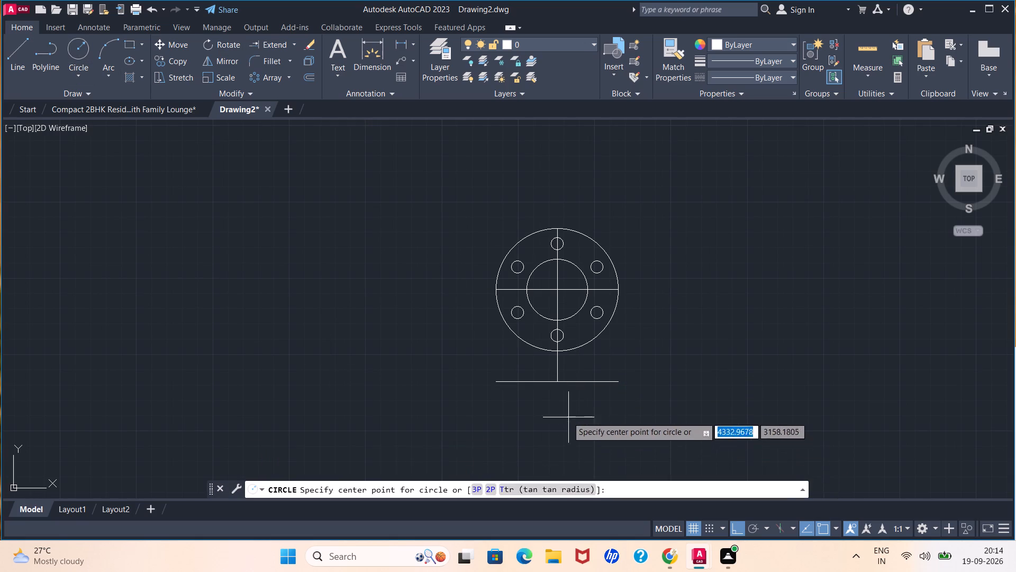
{"action": "scroll", "coordinate": [564, 408], "scroll_direction": "up", "scroll_amount": 2}
{"action": "left_click", "coordinate": [547, 351]}
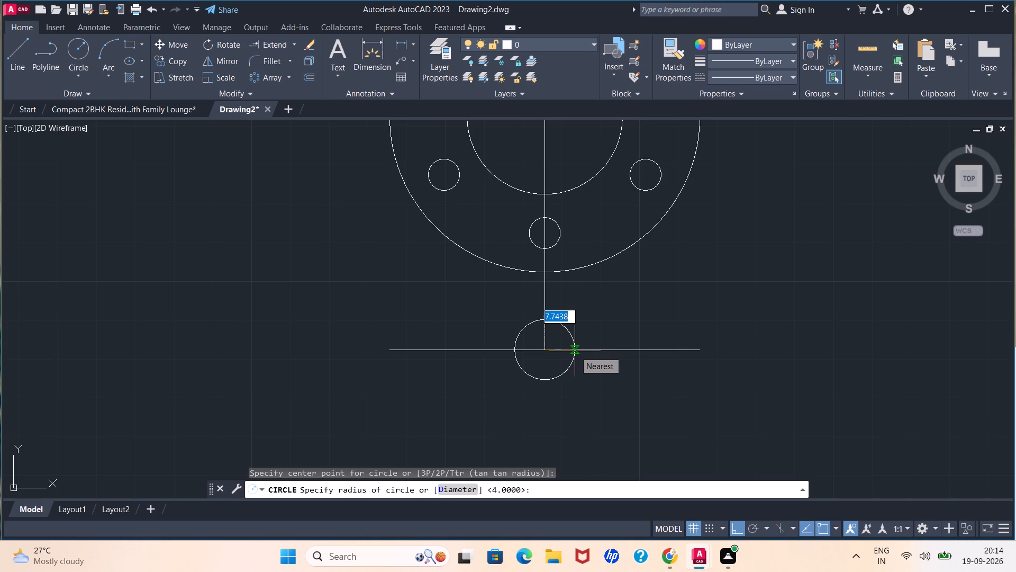
{"action": "type", "text": "10"}
{"action": "key", "text": "Return"}
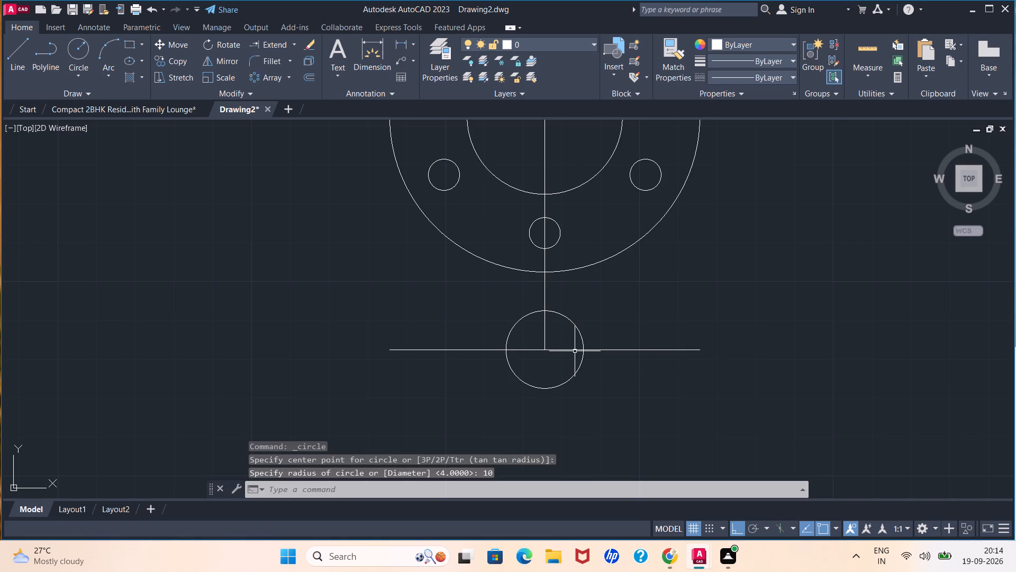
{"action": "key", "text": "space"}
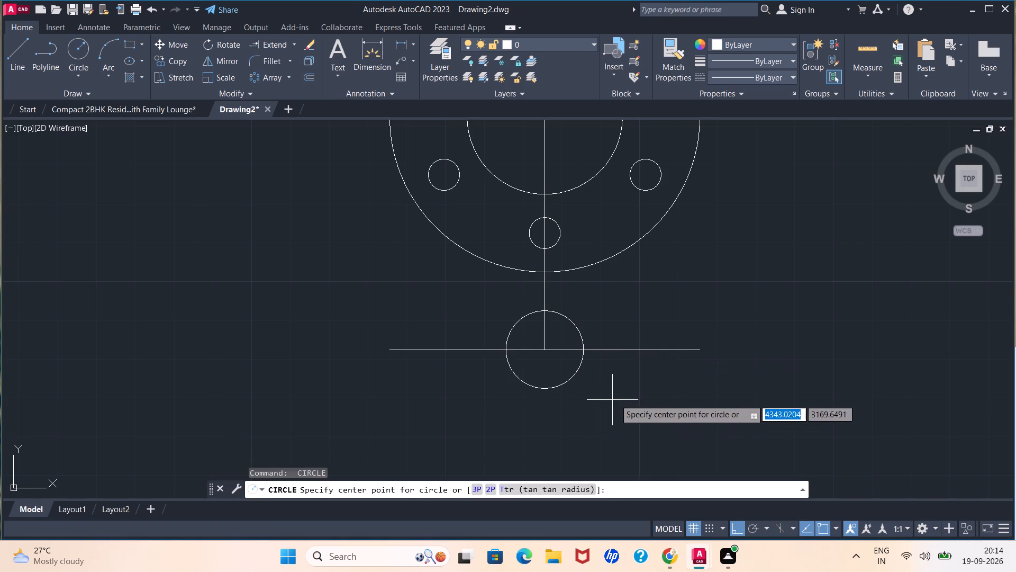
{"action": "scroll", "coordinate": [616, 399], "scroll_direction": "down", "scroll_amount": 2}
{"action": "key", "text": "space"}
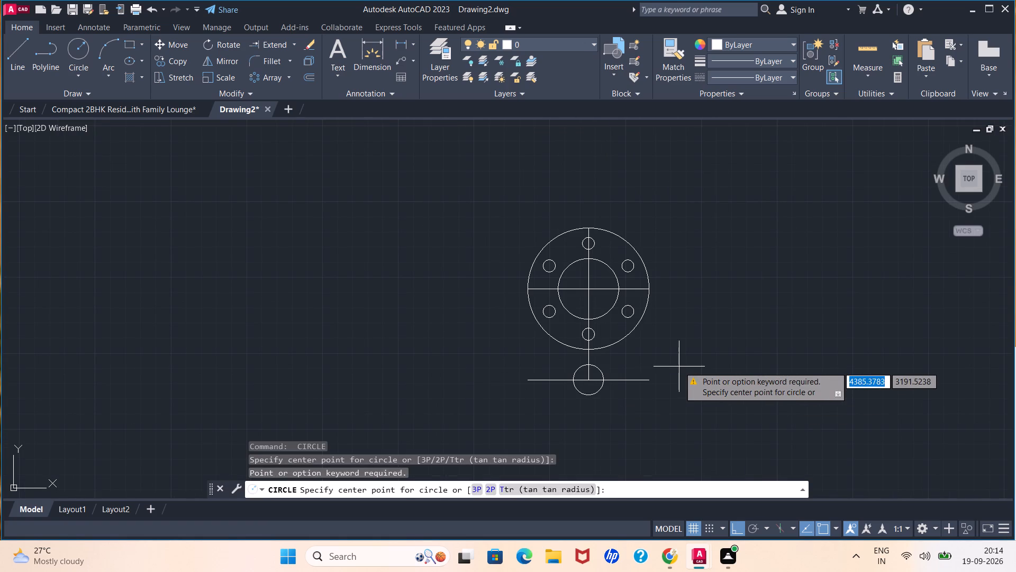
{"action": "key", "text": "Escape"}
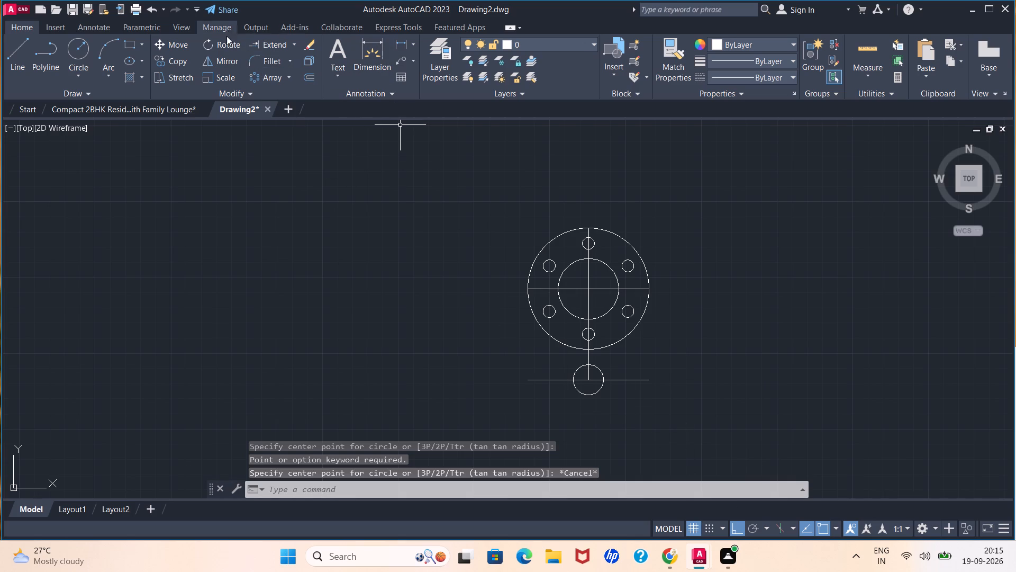
Mirror the radius-10 circle about the plate's horizontal centre line to the upper side, keeping the original.
{"action": "left_click", "coordinate": [216, 60]}
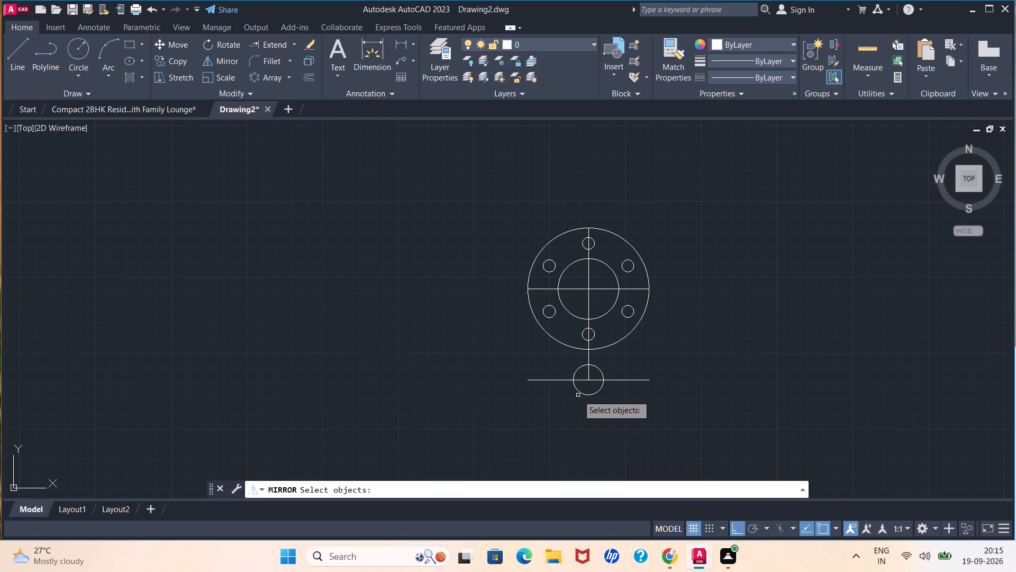
{"action": "left_click", "coordinate": [578, 392]}
{"action": "key", "text": "Return"}
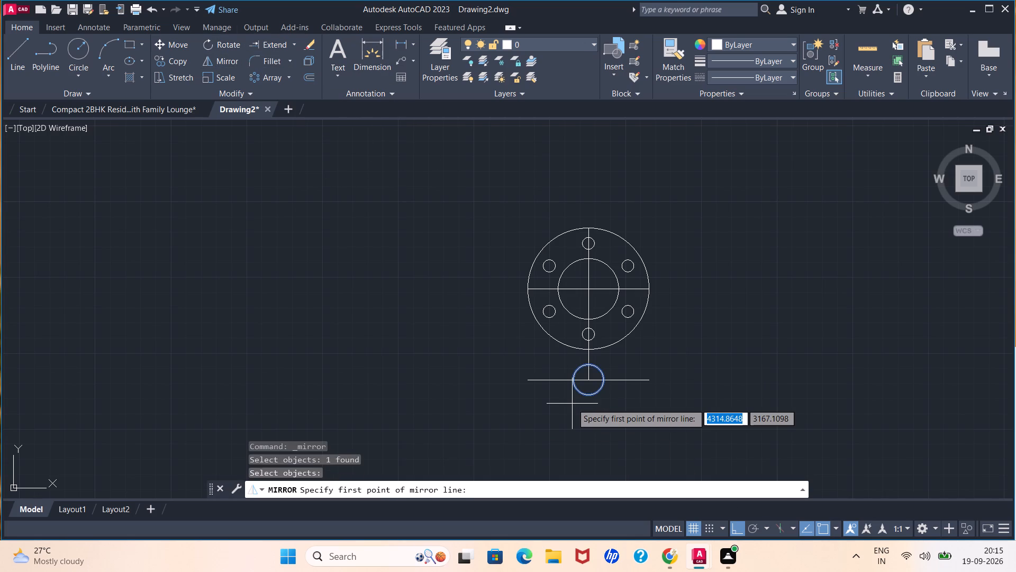
{"action": "left_click", "coordinate": [591, 288]}
{"action": "left_click", "coordinate": [761, 346]}
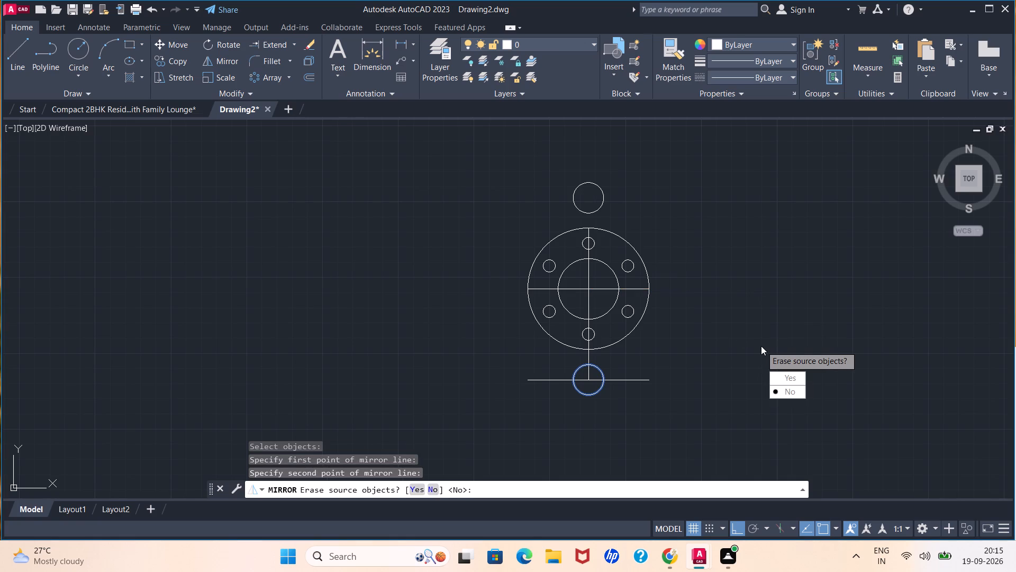
{"action": "key", "text": "Return"}
{"action": "key", "text": "space"}
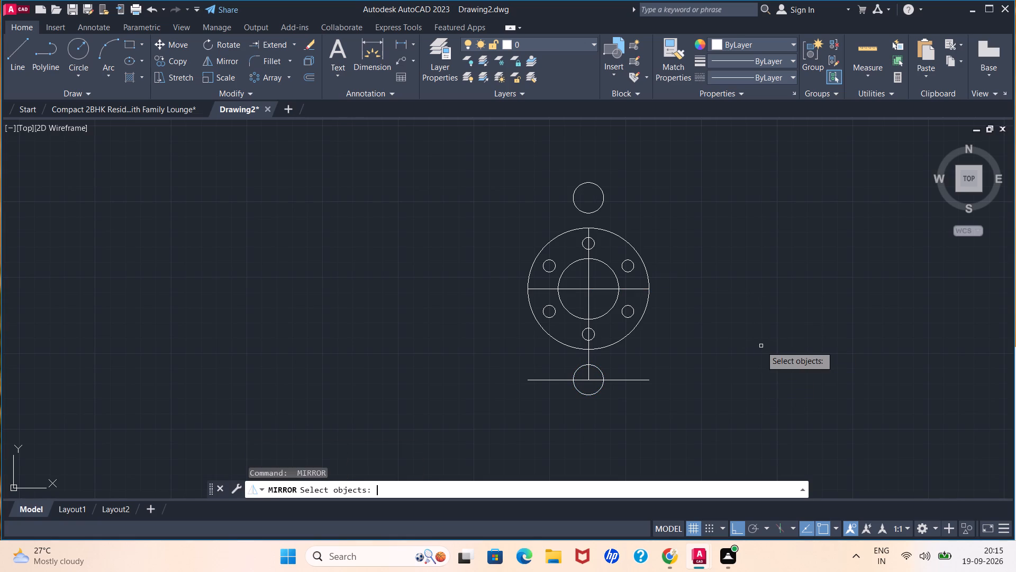
{"action": "key", "text": "space"}
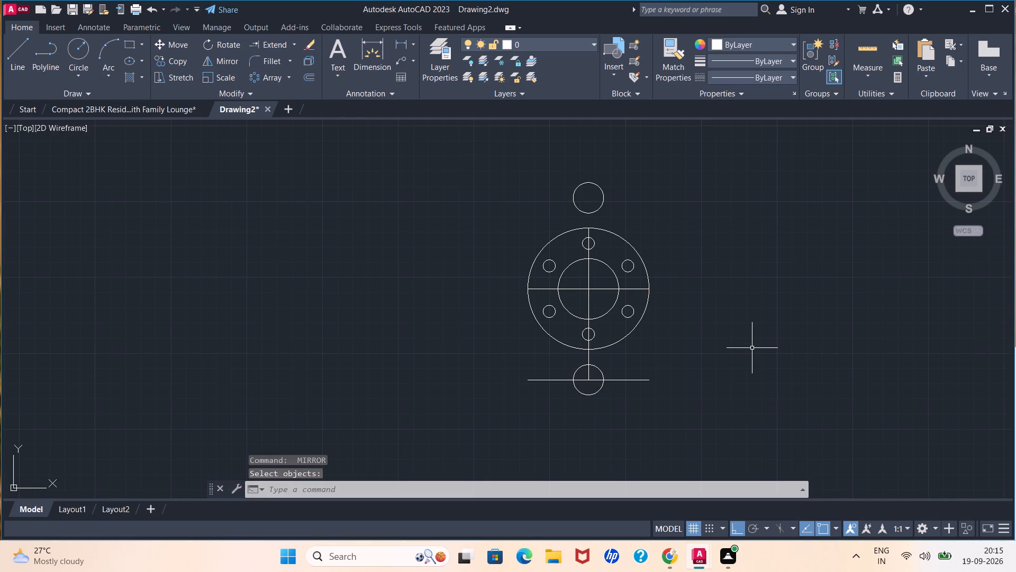
Copy the plate's vertical centre line 60 units to the left from its midpoint.
{"action": "middle_click_drag", "start_coordinate": [715, 308], "coordinate": [704, 351]}
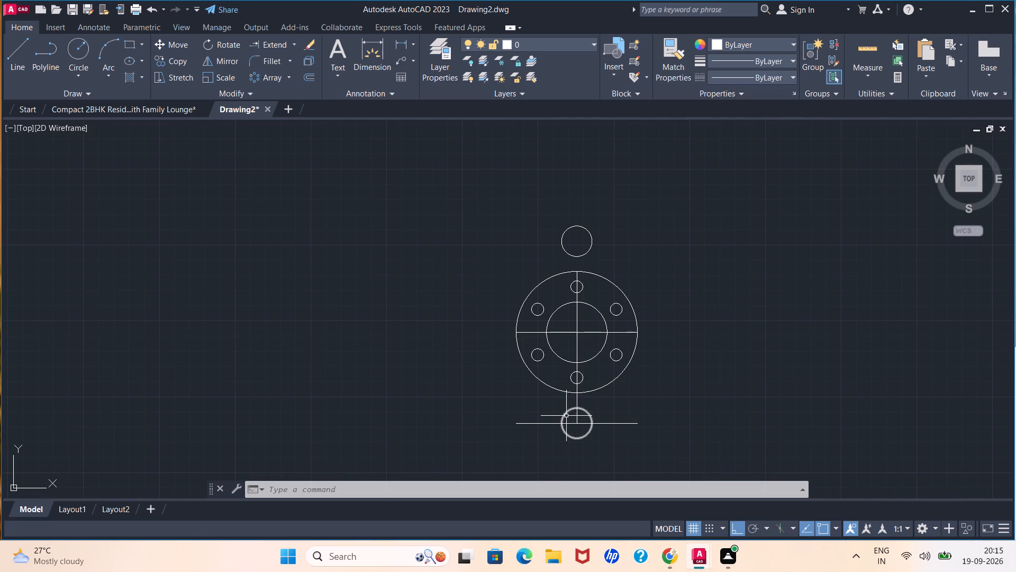
{"action": "left_click", "coordinate": [578, 347]}
{"action": "left_click", "coordinate": [171, 61]}
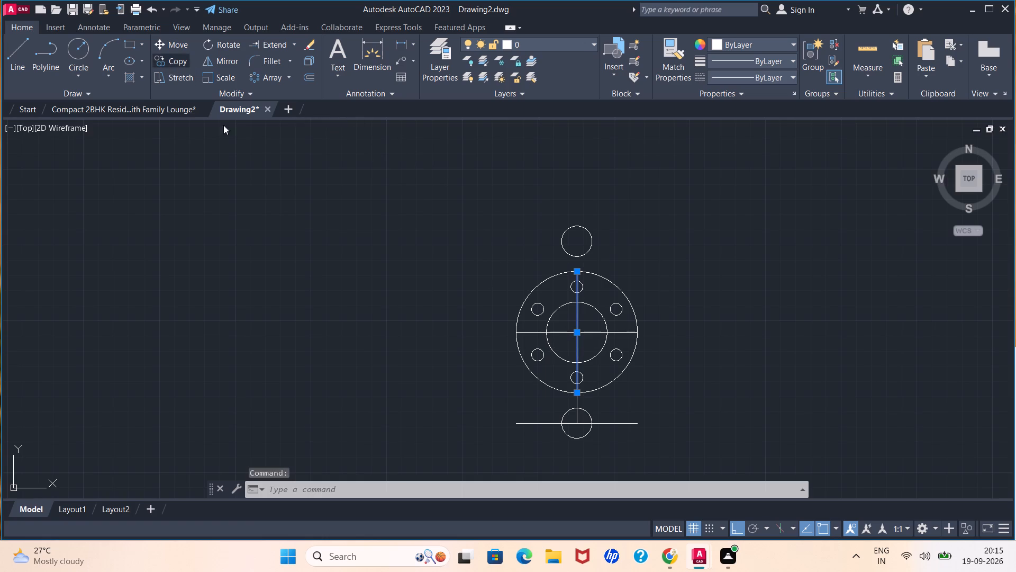
{"action": "left_click", "coordinate": [576, 330]}
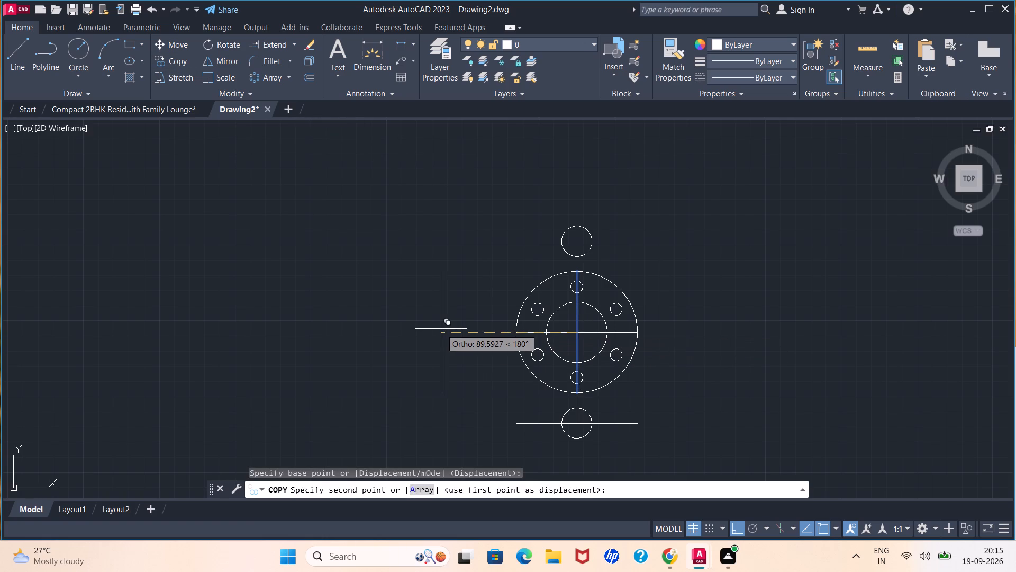
{"action": "type", "text": "60"}
{"action": "key", "text": "Return"}
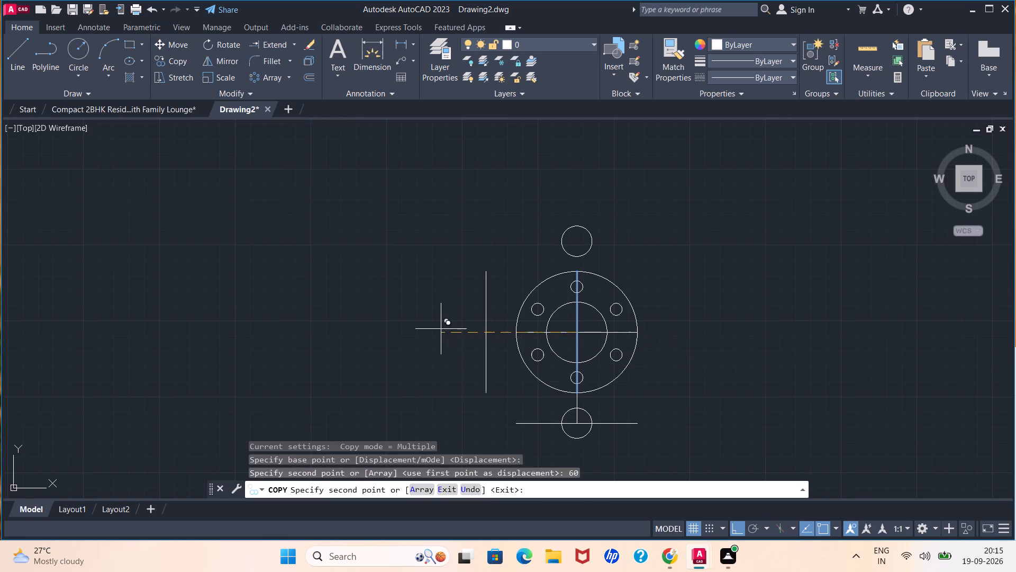
{"action": "key", "text": "space"}
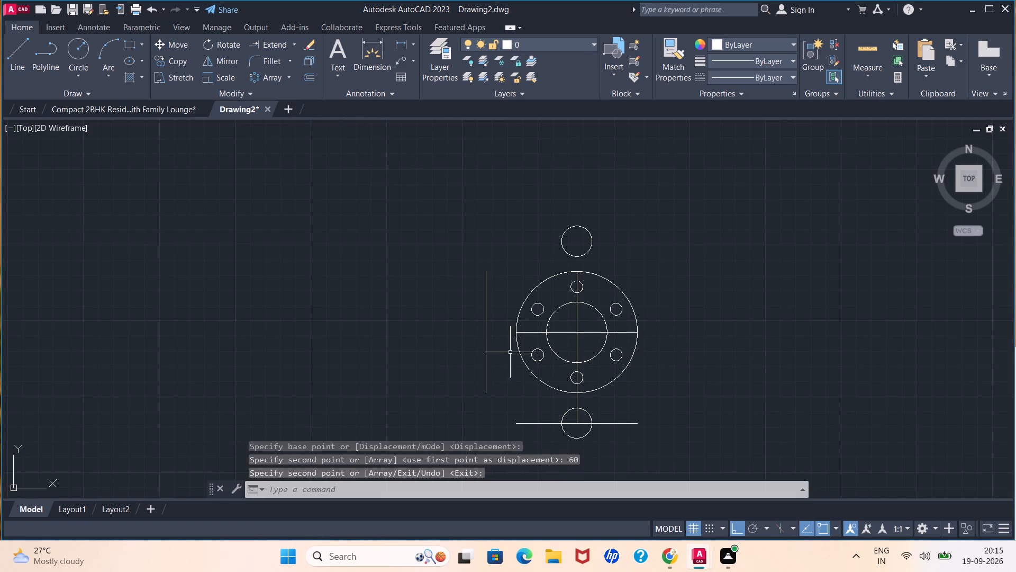
Extend the plate's horizontal centre line to the left until it meets the copied vertical line.
{"action": "left_click", "coordinate": [277, 42]}
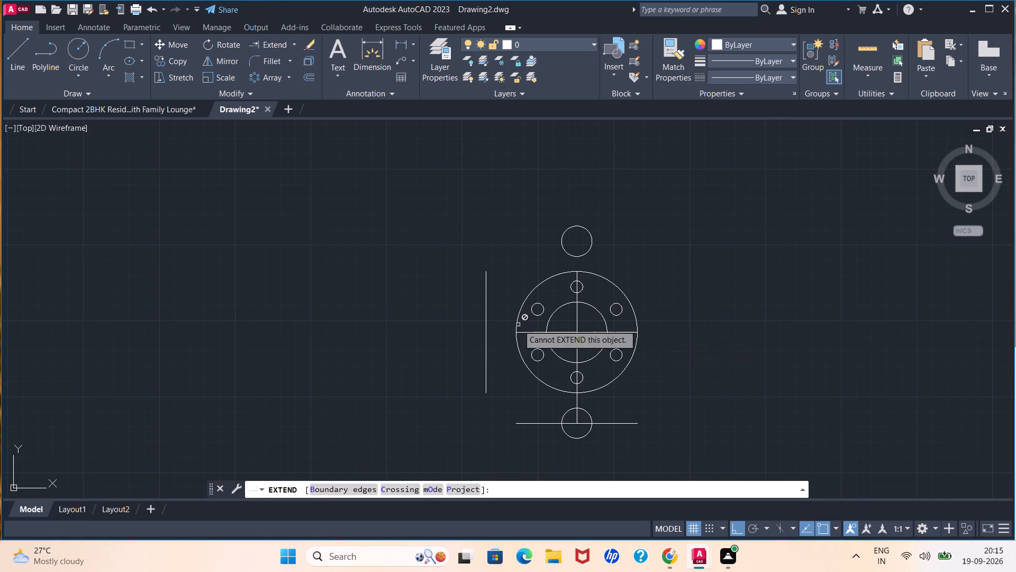
{"action": "left_click", "coordinate": [522, 334]}
{"action": "key", "text": "space"}
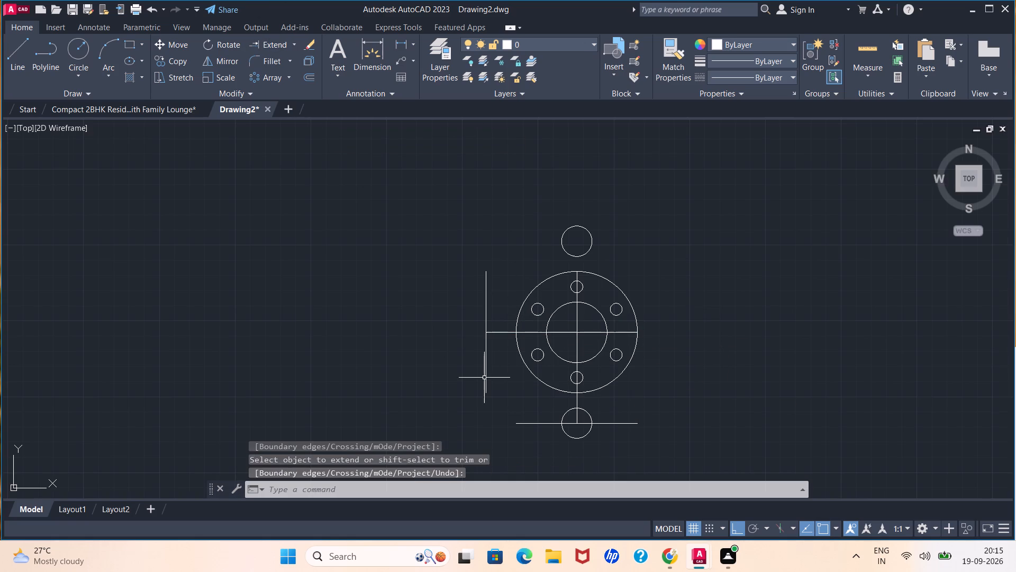
Draw a circle of radius 10 centred where the extended horizontal centre line meets the copied vertical line.
{"action": "left_click", "coordinate": [81, 44]}
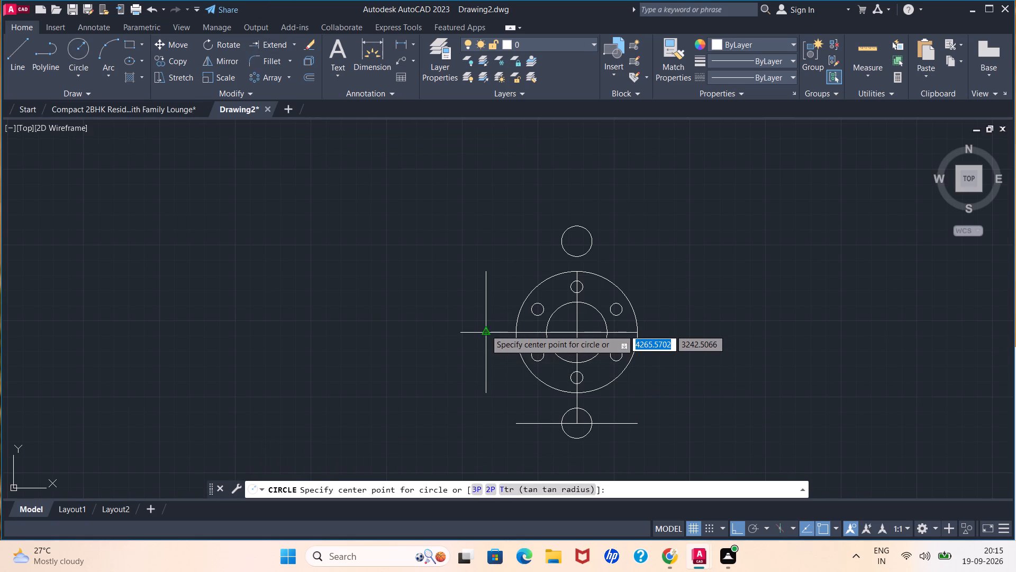
{"action": "scroll", "coordinate": [486, 329], "scroll_direction": "up", "scroll_amount": 3}
{"action": "left_click", "coordinate": [473, 342]}
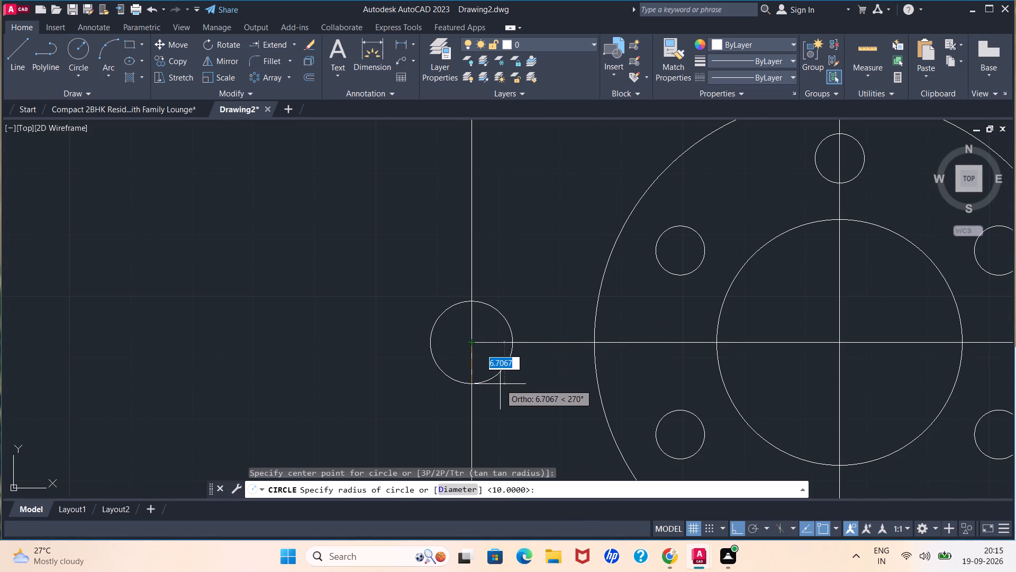
{"action": "key", "text": "Return"}
{"action": "key", "text": "space"}
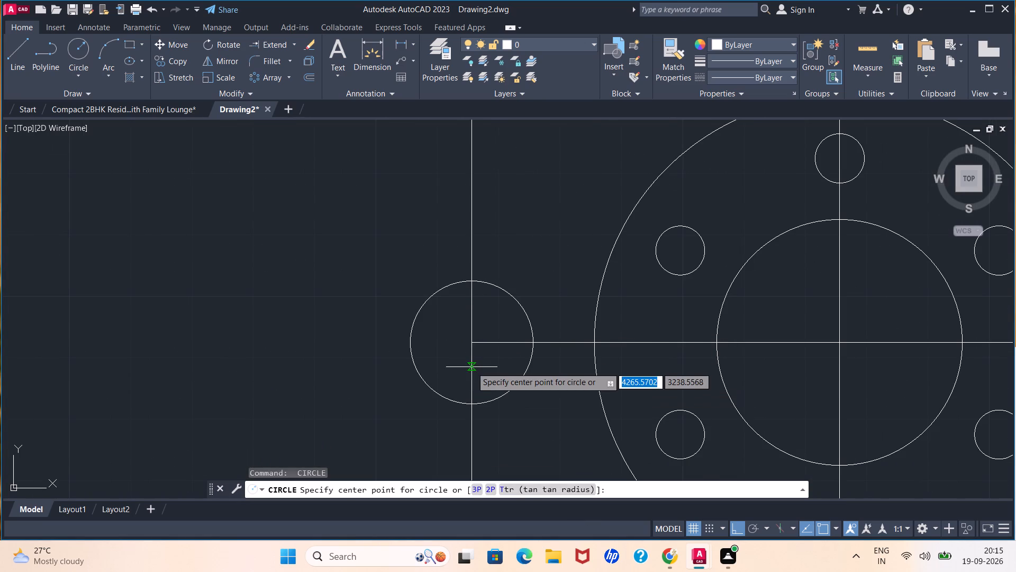
{"action": "scroll", "coordinate": [473, 363], "scroll_direction": "down", "scroll_amount": 3}
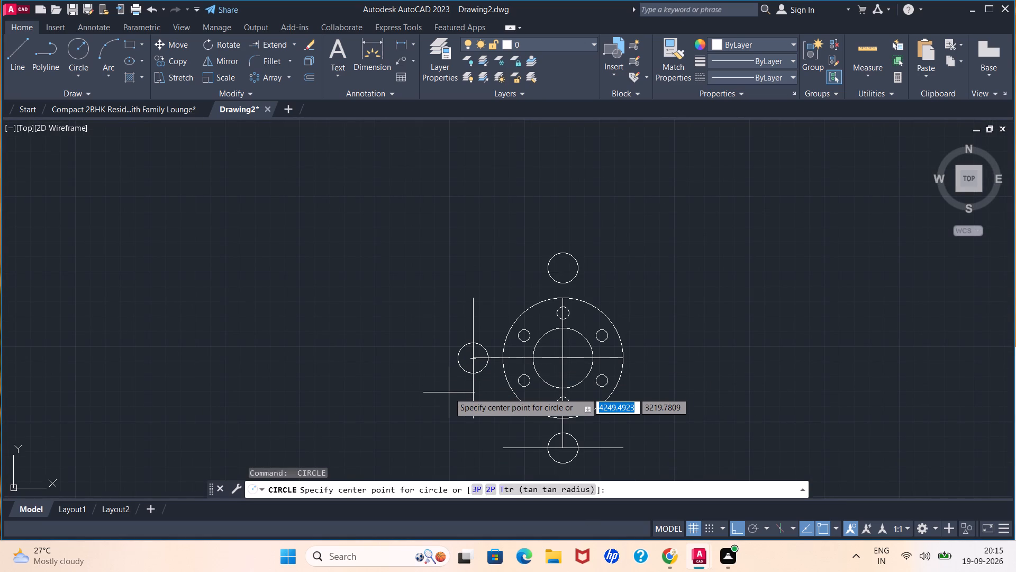
{"action": "key", "text": "Escape"}
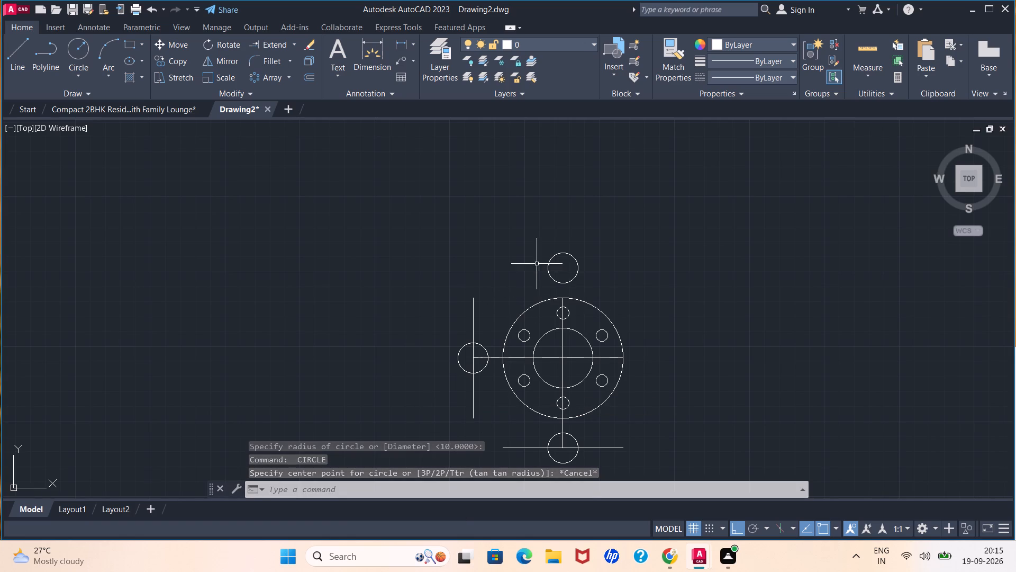
Draw a circle of radius 20 concentric with the radius-10 circle above the plate.
{"action": "scroll", "coordinate": [512, 186], "scroll_direction": "down", "scroll_amount": 1}
{"action": "scroll", "coordinate": [531, 249], "scroll_direction": "up", "scroll_amount": 1}
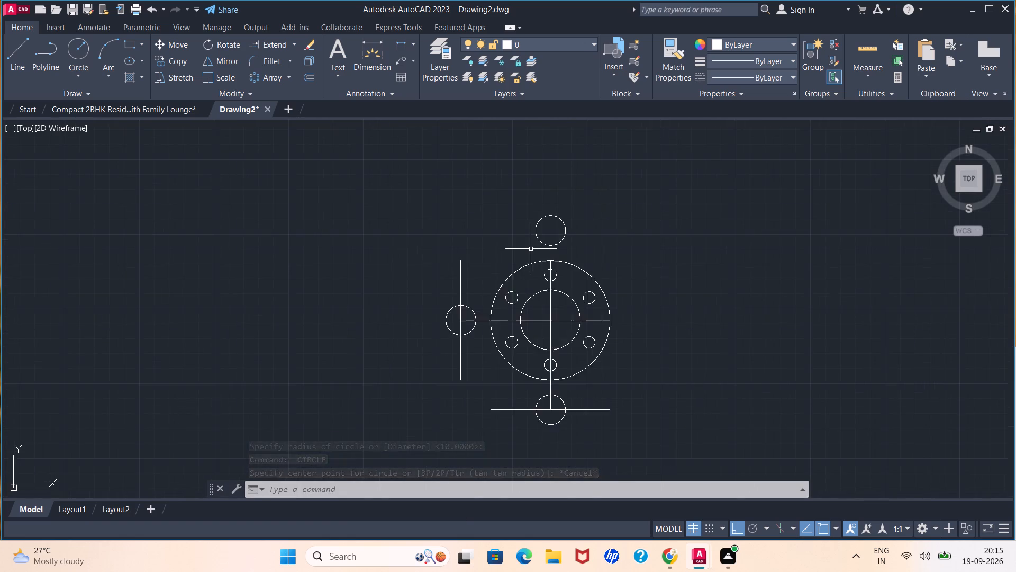
{"action": "scroll", "coordinate": [531, 249], "scroll_direction": "up", "scroll_amount": 1}
{"action": "left_click", "coordinate": [83, 49]}
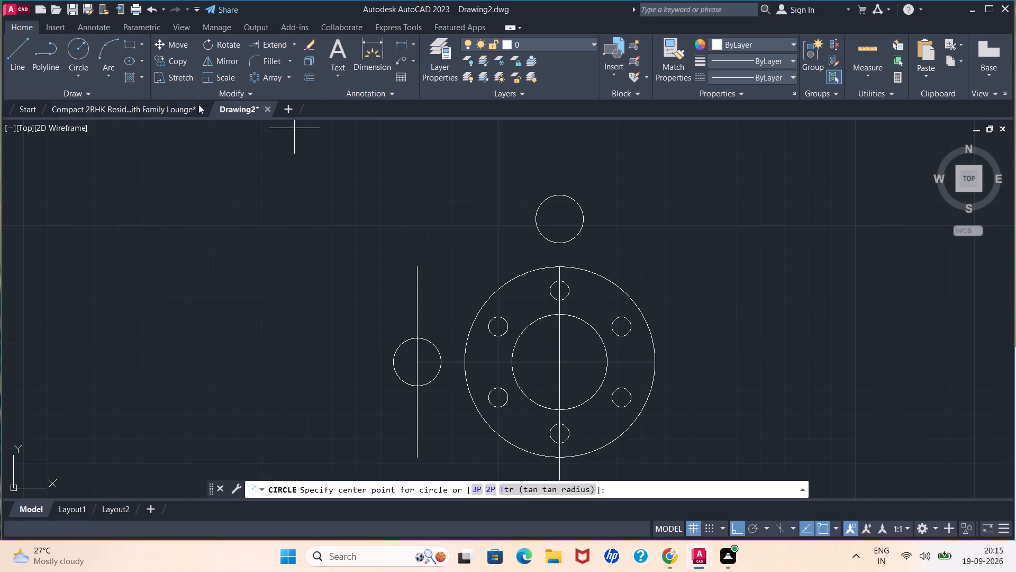
{"action": "left_click", "coordinate": [556, 218]}
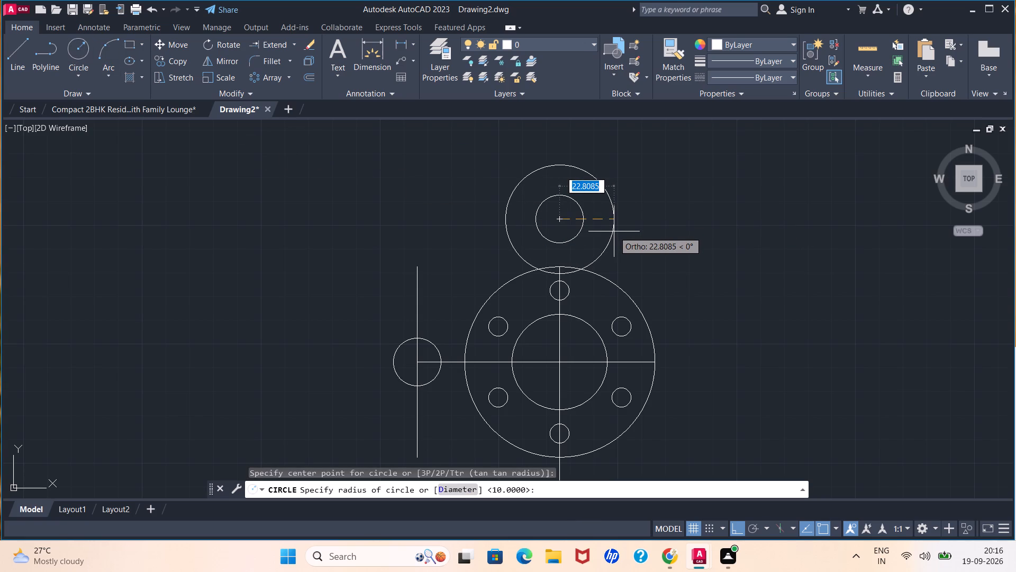
{"action": "type", "text": "20"}
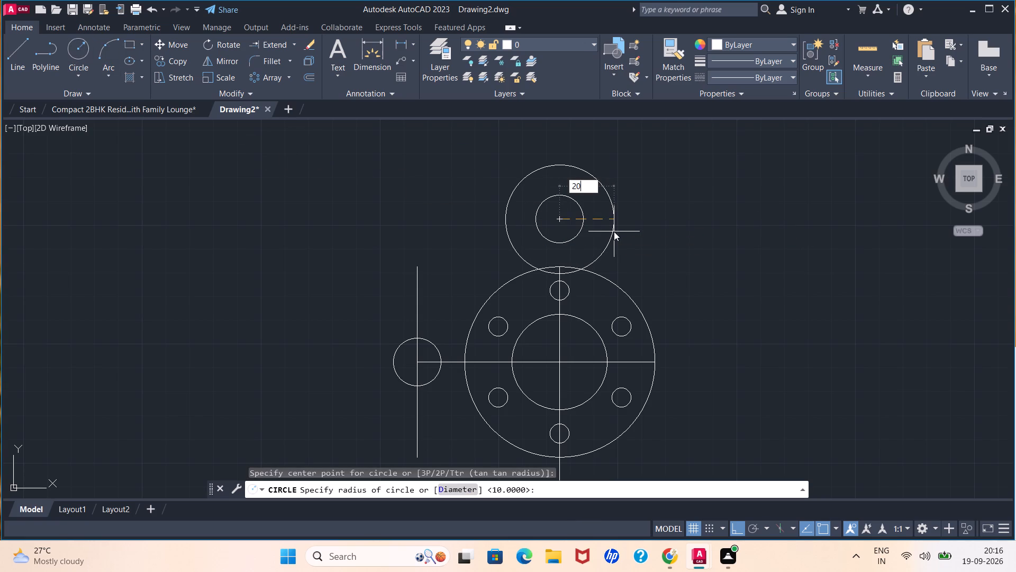
{"action": "key", "text": "Return"}
{"action": "scroll", "coordinate": [605, 226], "scroll_direction": "down", "scroll_amount": 1}
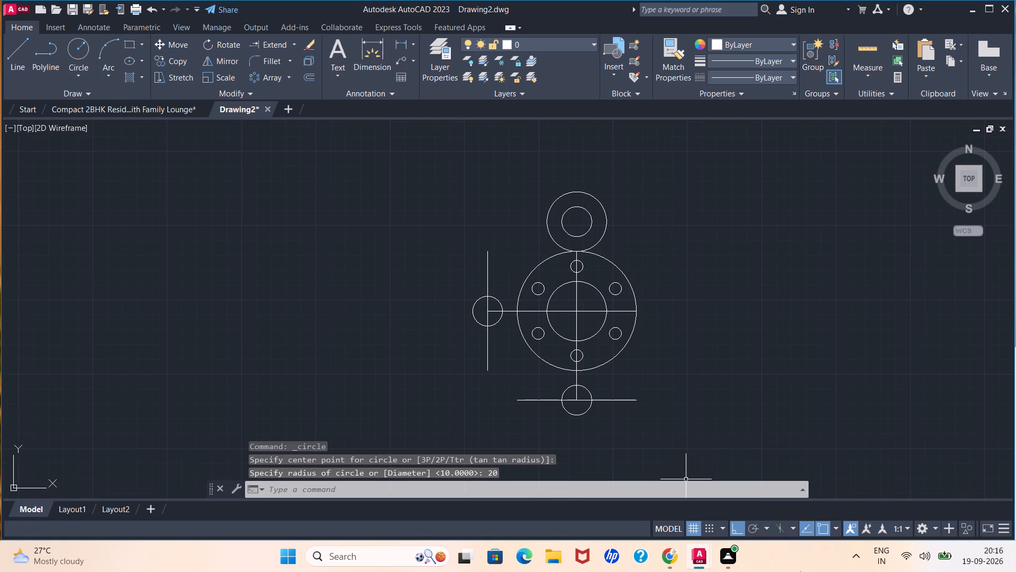
Copy the radius-20 circle from its centre onto the centres of the radius-10 circles below and to the left of the plate.
{"action": "left_click", "coordinate": [605, 224]}
{"action": "left_click", "coordinate": [167, 59]}
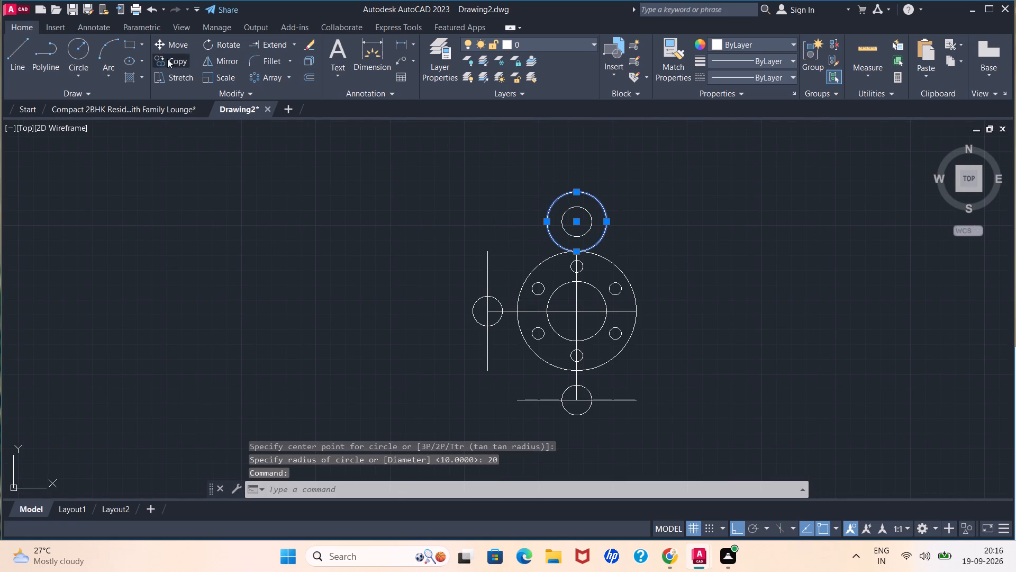
{"action": "left_click", "coordinate": [577, 219]}
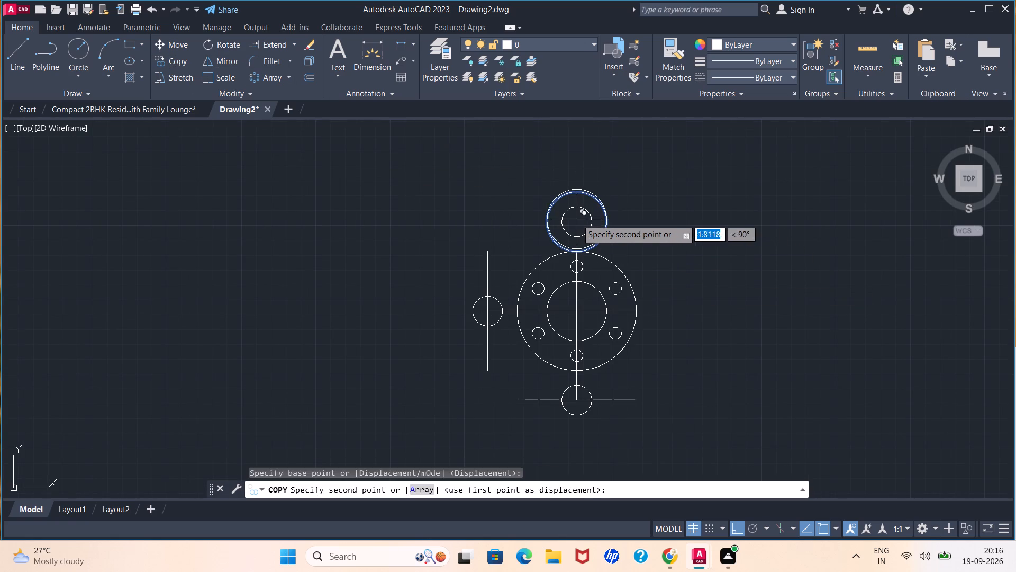
{"action": "left_click", "coordinate": [575, 399]}
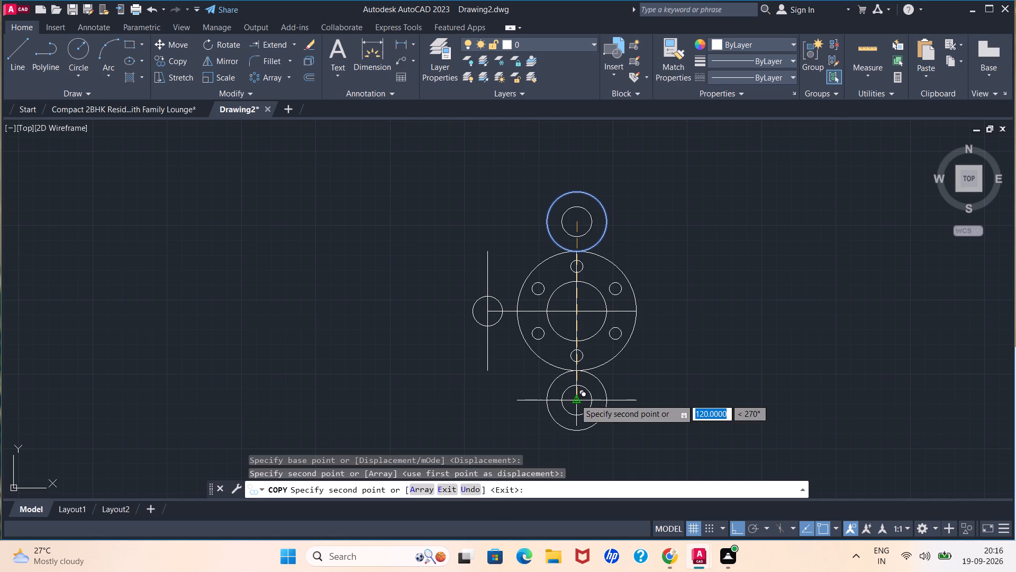
{"action": "left_click", "coordinate": [575, 397]}
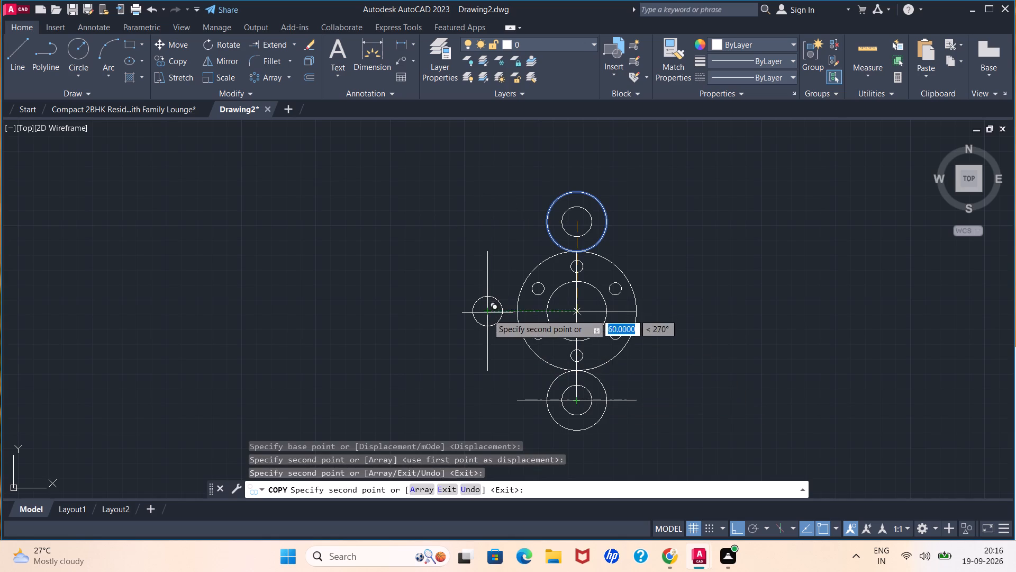
{"action": "left_click", "coordinate": [733, 530]}
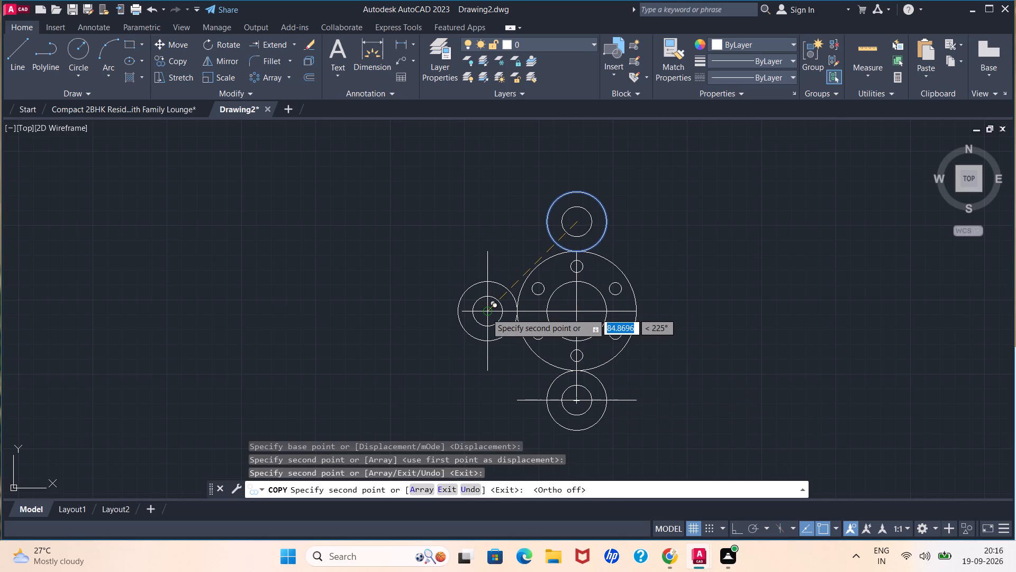
{"action": "left_click", "coordinate": [486, 313]}
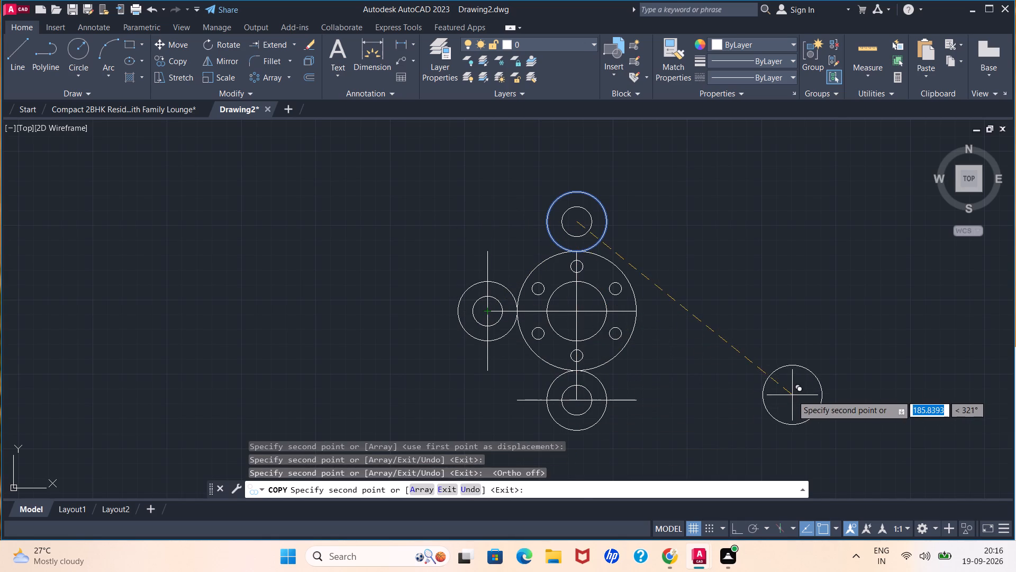
{"action": "key", "text": "space"}
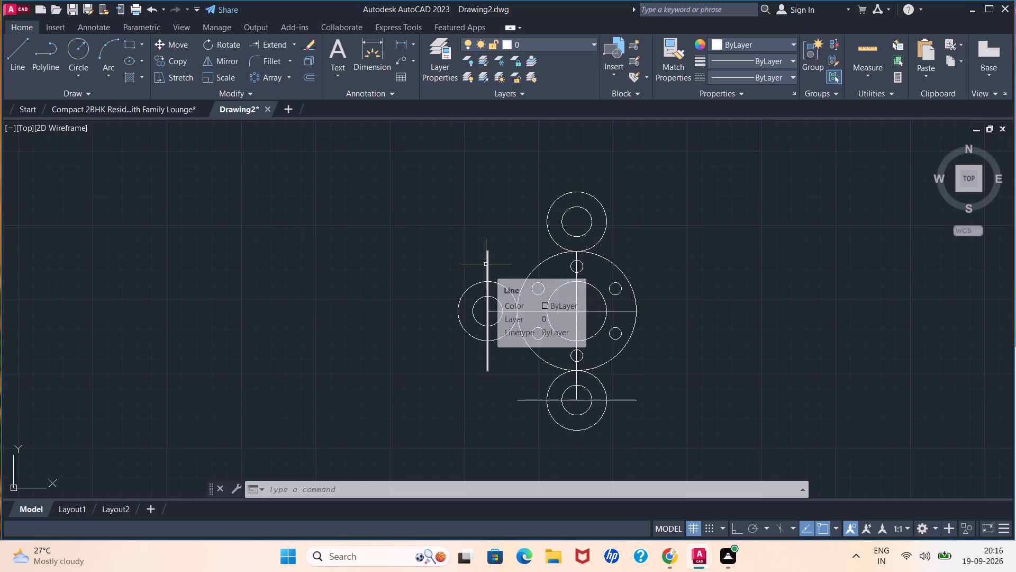
Draw a Start, End, Radius arc from the left outer circle's top to the upper outer circle's left side, trying radius 25, then accepting about 31.75.
{"action": "scroll", "coordinate": [504, 265], "scroll_direction": "up", "scroll_amount": 3}
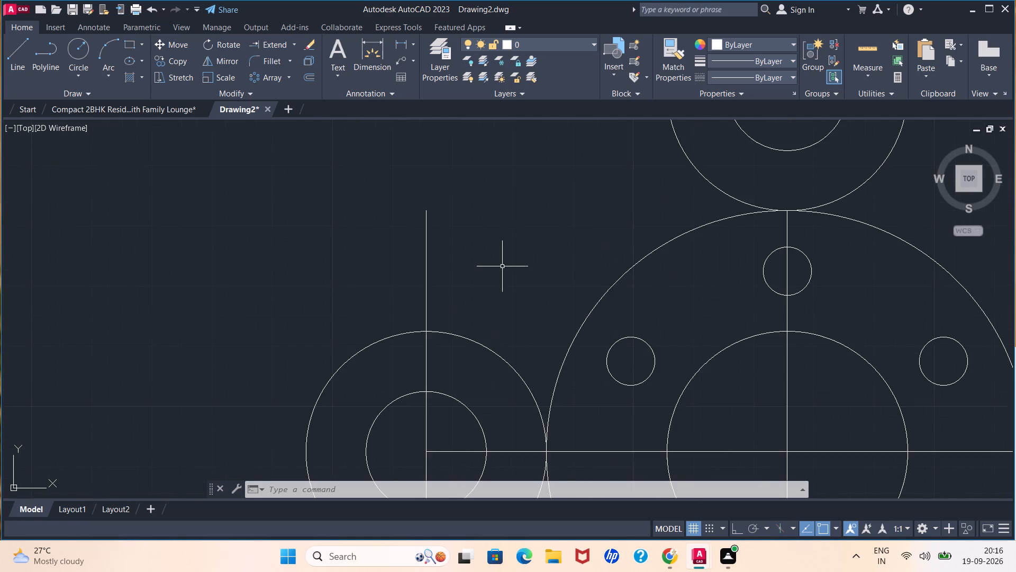
{"action": "scroll", "coordinate": [502, 266], "scroll_direction": "down", "scroll_amount": 3}
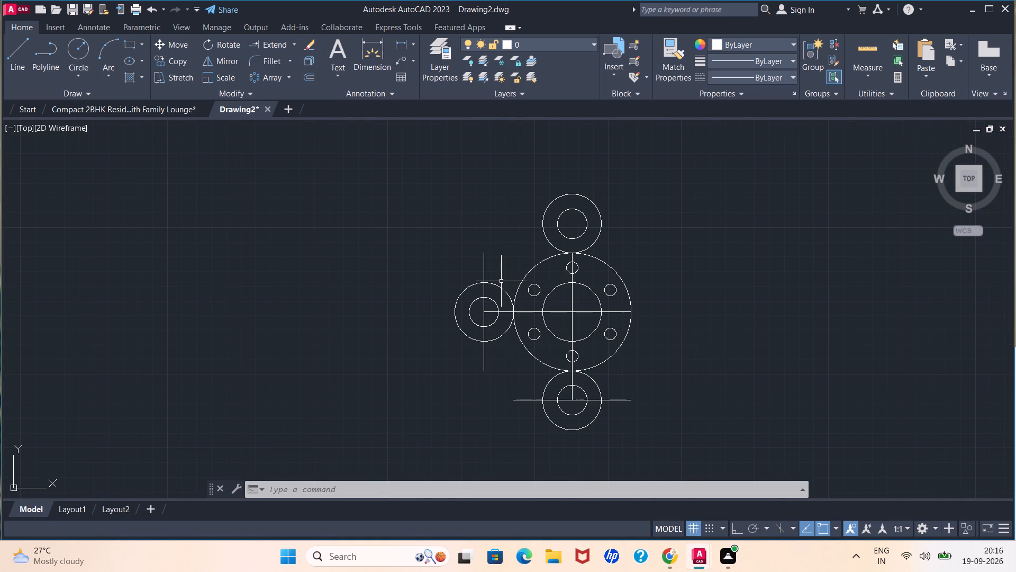
{"action": "left_click", "coordinate": [111, 53]}
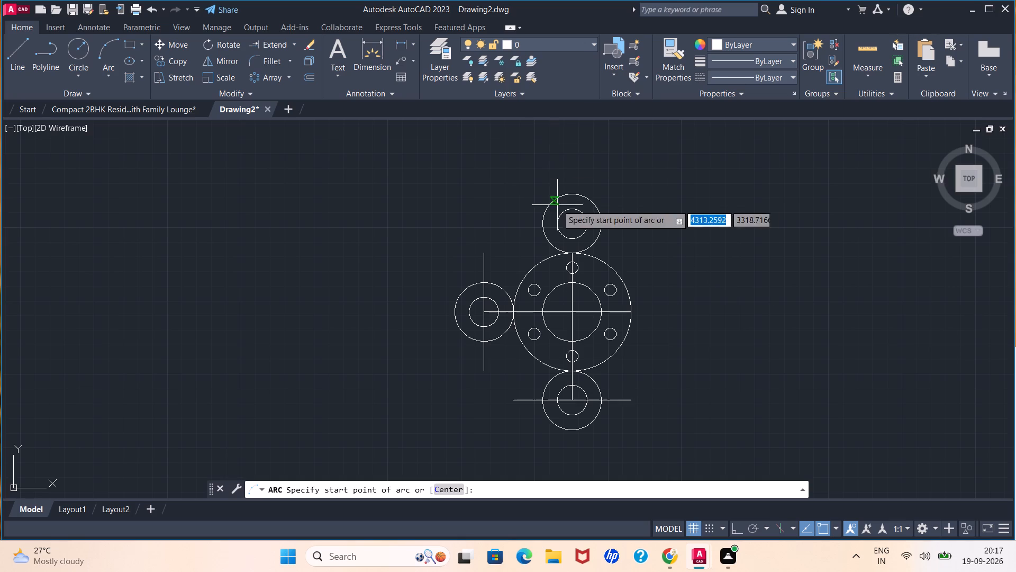
{"action": "scroll", "coordinate": [547, 268], "scroll_direction": "up", "scroll_amount": 2}
{"action": "middle_click_drag", "start_coordinate": [482, 314], "coordinate": [423, 342]}
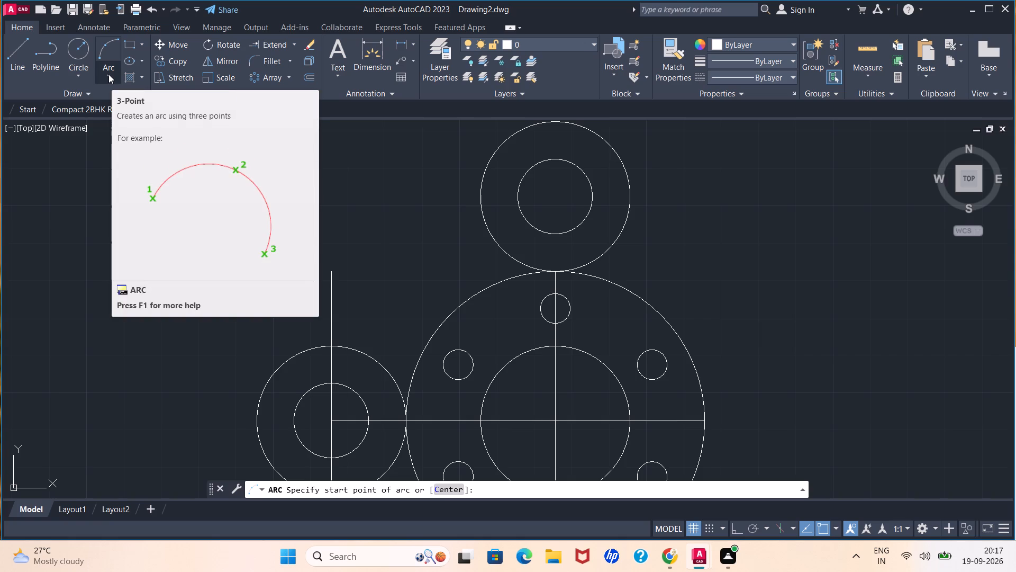
{"action": "left_click", "coordinate": [108, 74]}
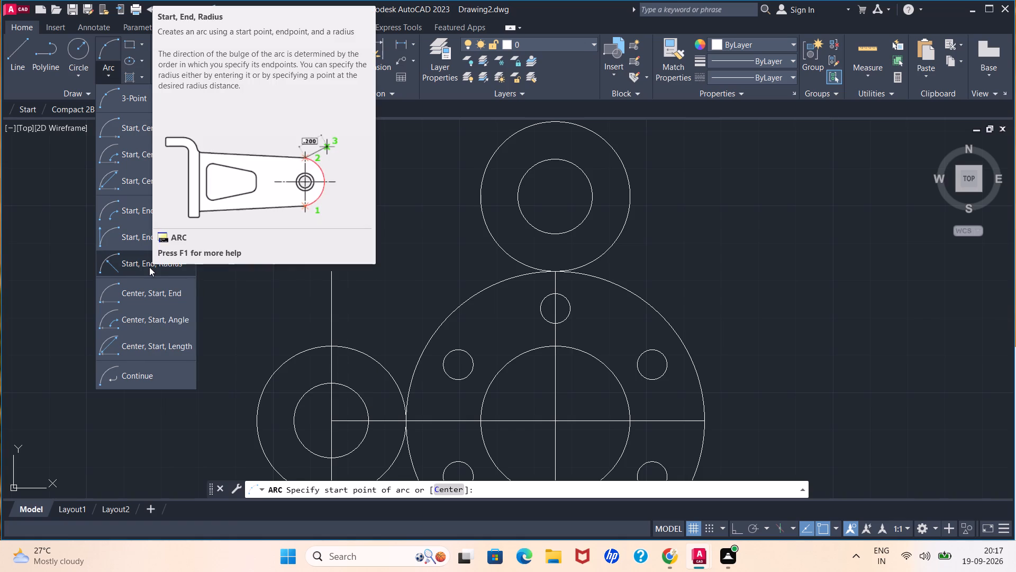
{"action": "left_click", "coordinate": [149, 267]}
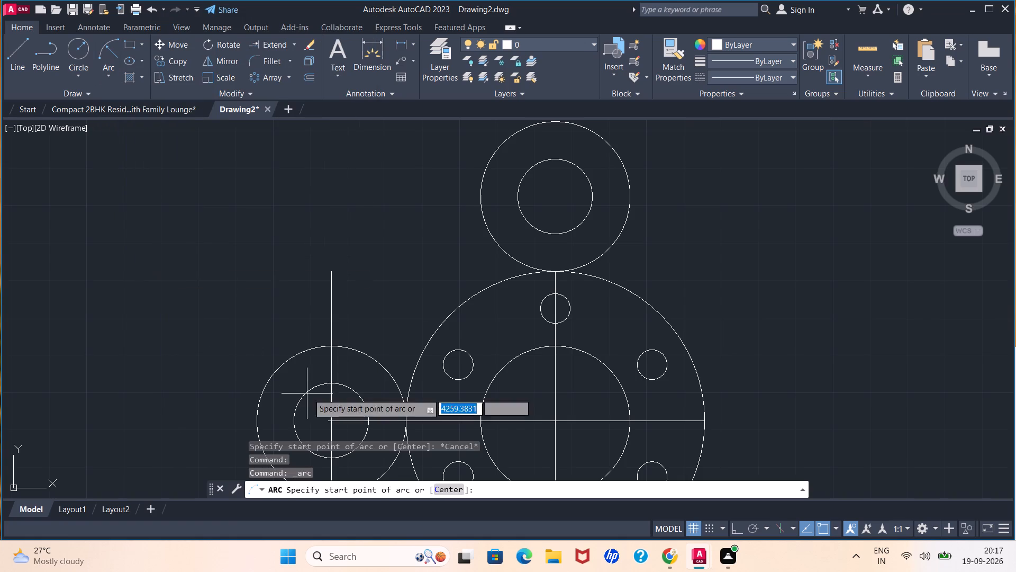
{"action": "left_click", "coordinate": [331, 349]}
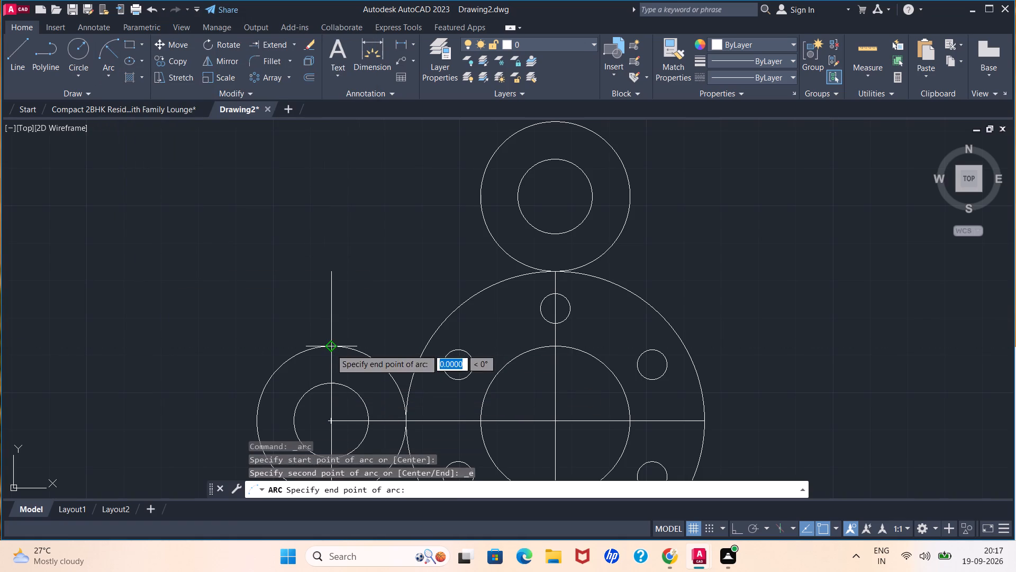
{"action": "left_click", "coordinate": [478, 205]}
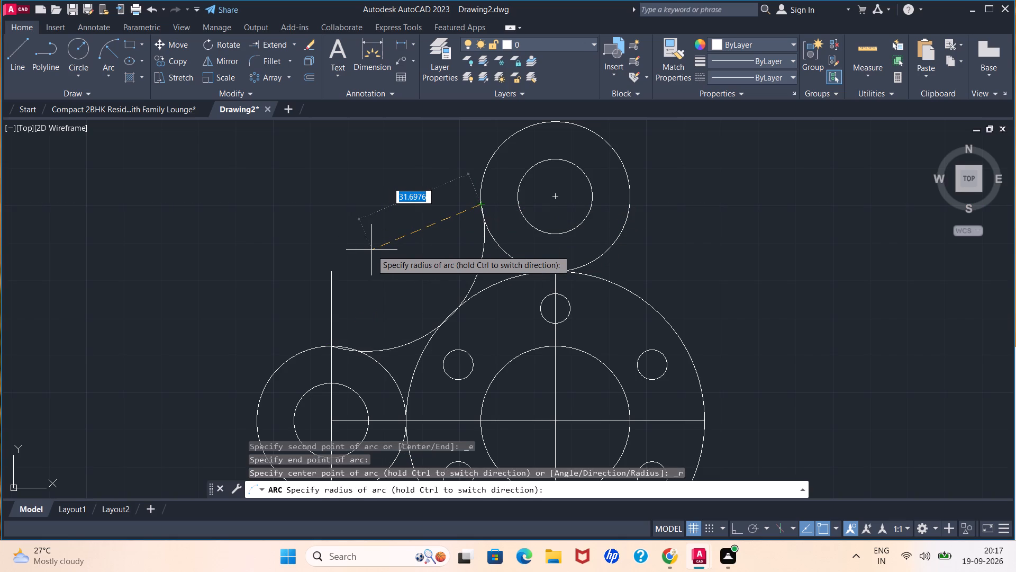
{"action": "key", "text": "2"}
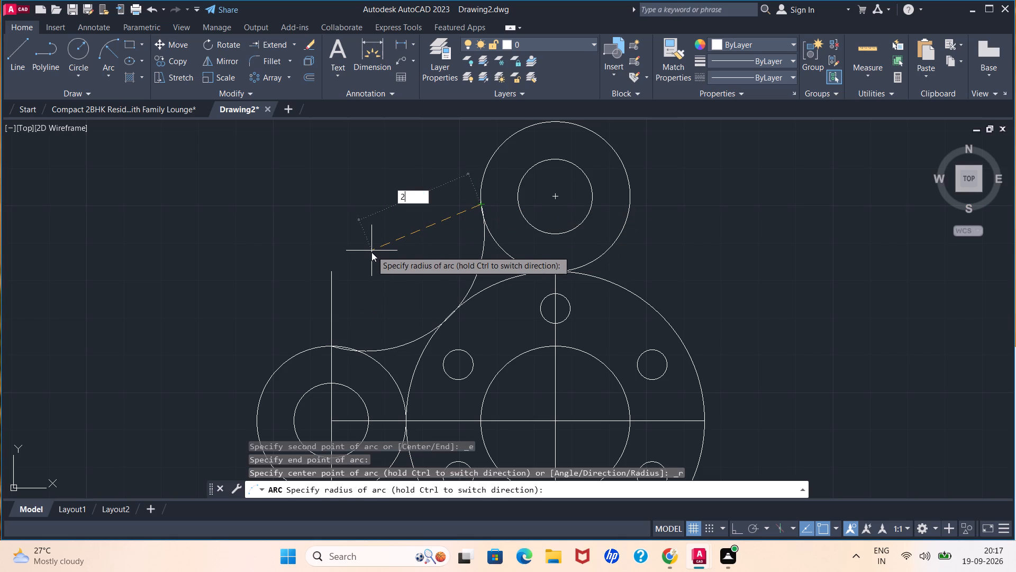
{"action": "key", "text": "5"}
{"action": "key", "text": "Return"}
{"action": "key", "text": "space"}
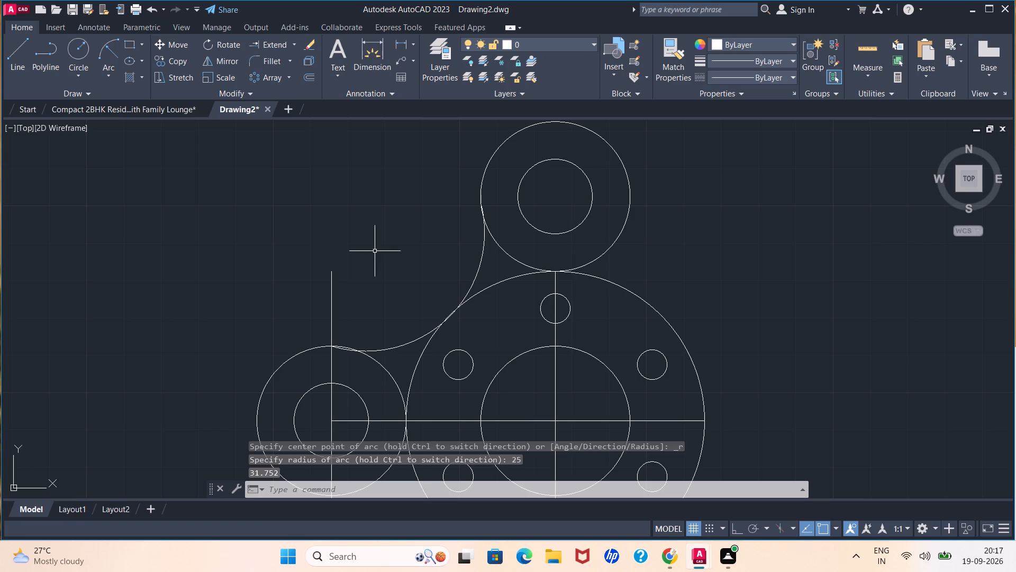
Trim away the short middle piece of the connecting arc that lies inside the plate's outer circle.
{"action": "scroll", "coordinate": [387, 221], "scroll_direction": "down", "scroll_amount": 2}
{"action": "scroll", "coordinate": [429, 287], "scroll_direction": "up", "scroll_amount": 3}
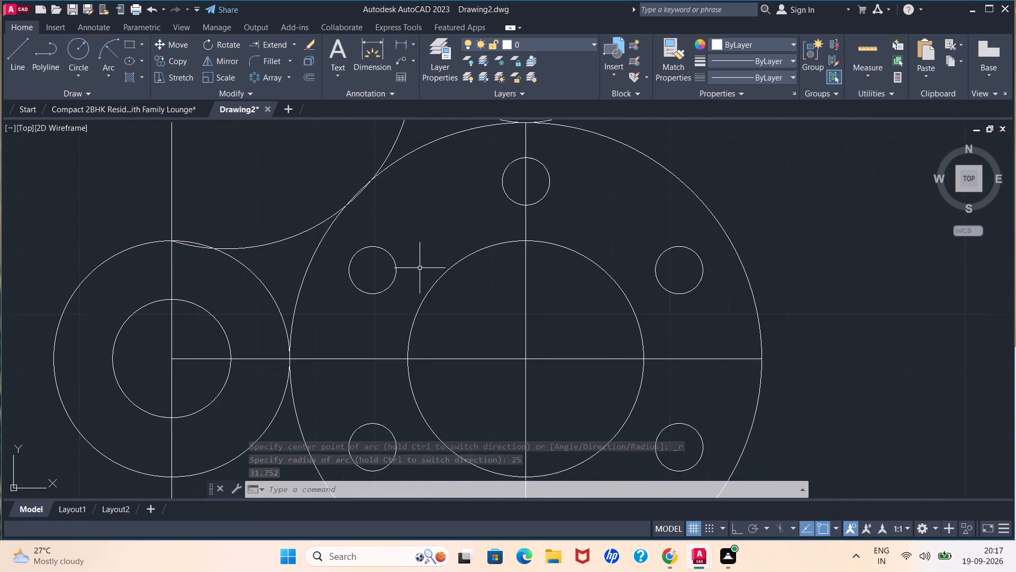
{"action": "scroll", "coordinate": [369, 165], "scroll_direction": "up", "scroll_amount": 2}
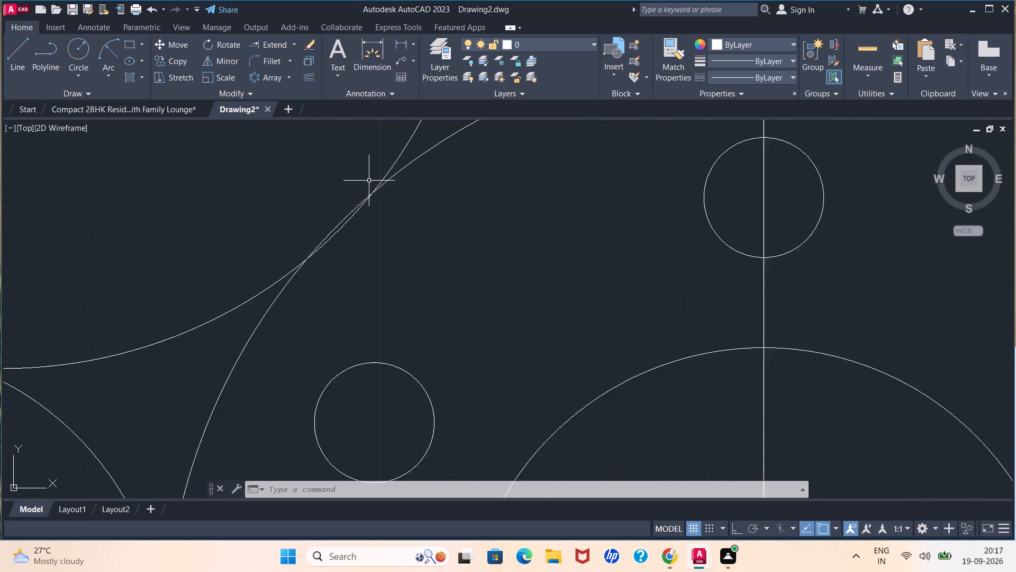
{"action": "scroll", "coordinate": [369, 181], "scroll_direction": "up", "scroll_amount": 1}
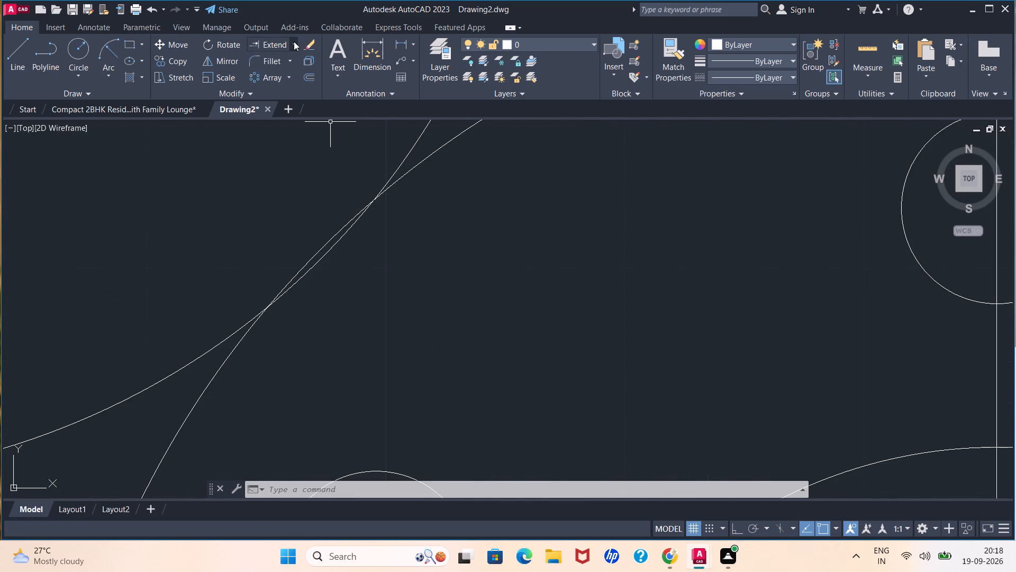
{"action": "left_click", "coordinate": [294, 41]}
{"action": "left_click", "coordinate": [283, 65]}
{"action": "scroll", "coordinate": [317, 233], "scroll_direction": "up", "scroll_amount": 2}
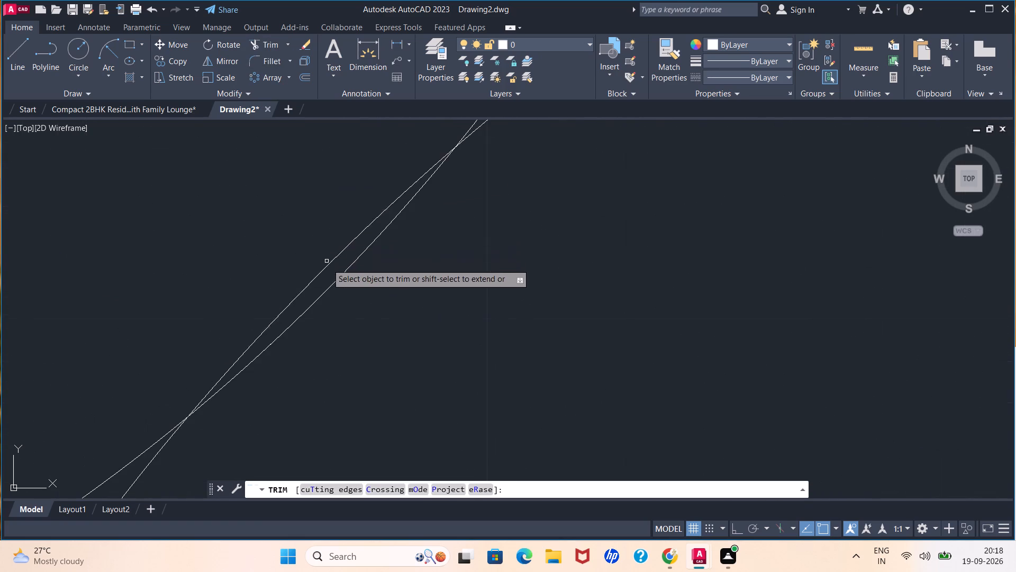
{"action": "left_click", "coordinate": [333, 284]}
{"action": "scroll", "coordinate": [386, 301], "scroll_direction": "down", "scroll_amount": 5}
{"action": "scroll", "coordinate": [440, 283], "scroll_direction": "down", "scroll_amount": 2}
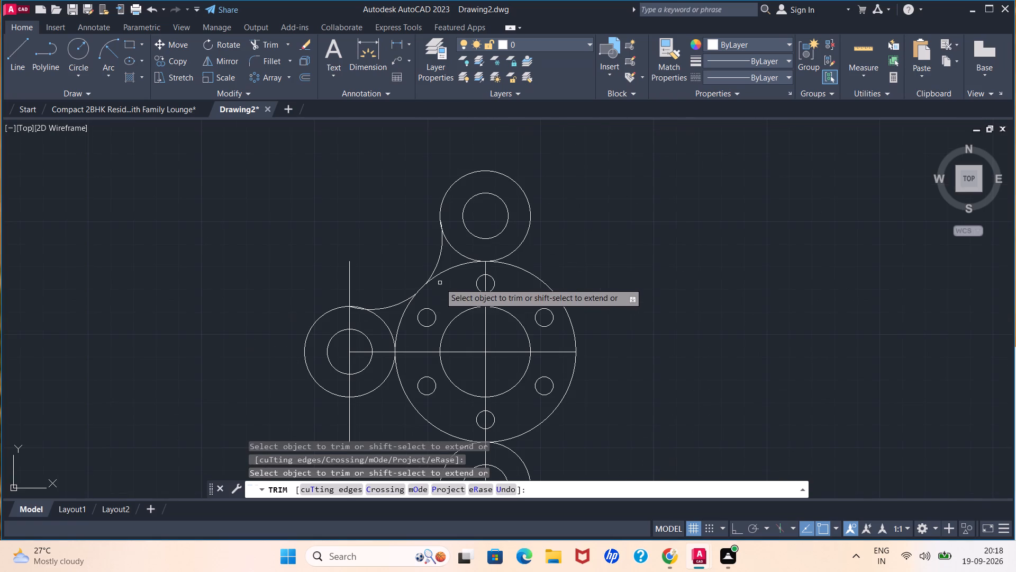
{"action": "key", "text": "space"}
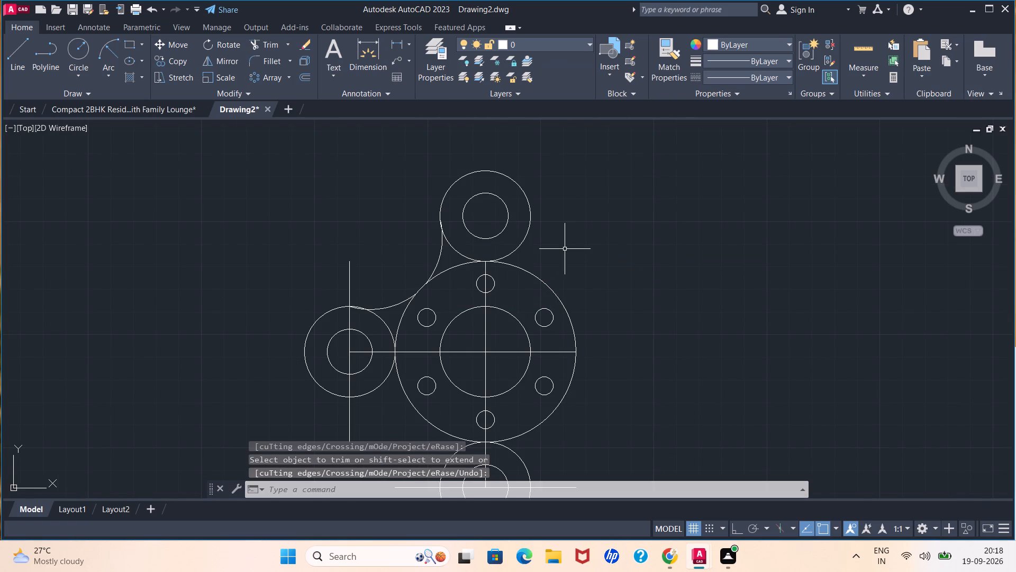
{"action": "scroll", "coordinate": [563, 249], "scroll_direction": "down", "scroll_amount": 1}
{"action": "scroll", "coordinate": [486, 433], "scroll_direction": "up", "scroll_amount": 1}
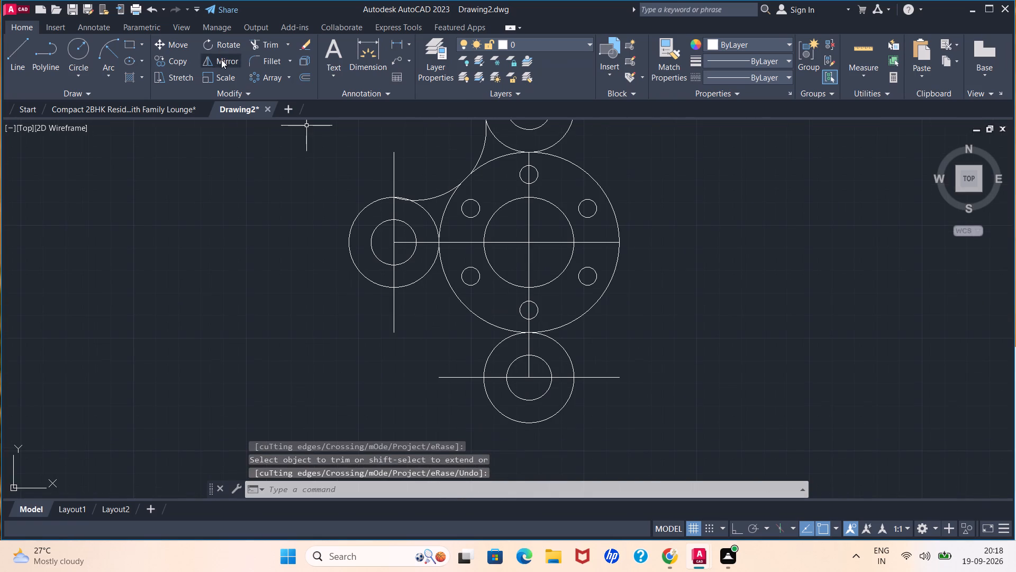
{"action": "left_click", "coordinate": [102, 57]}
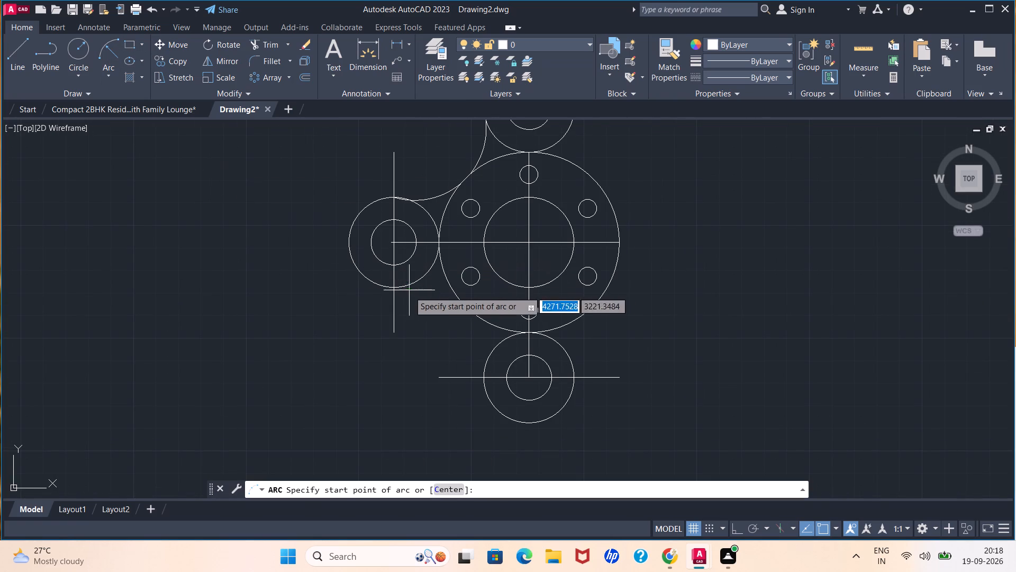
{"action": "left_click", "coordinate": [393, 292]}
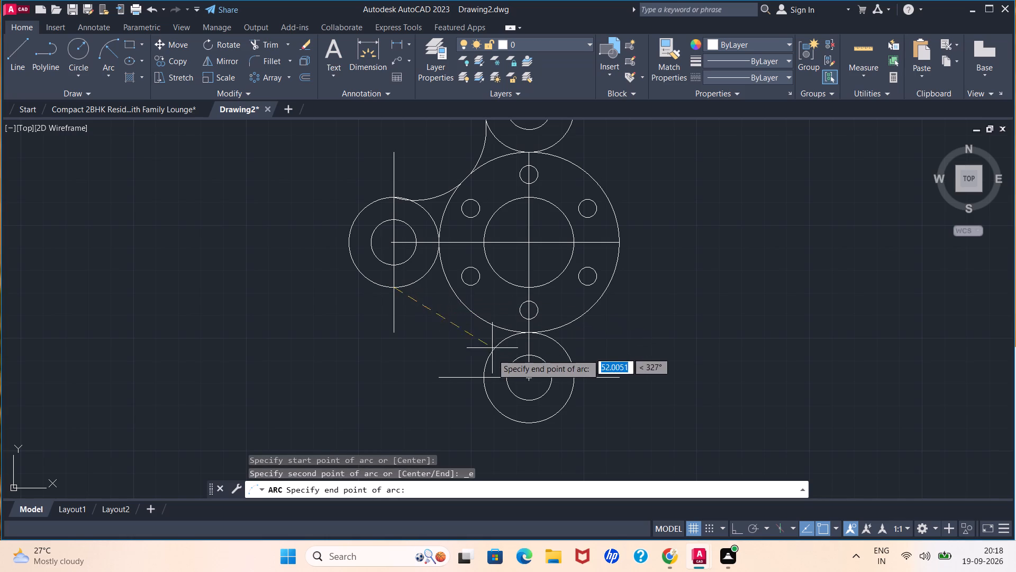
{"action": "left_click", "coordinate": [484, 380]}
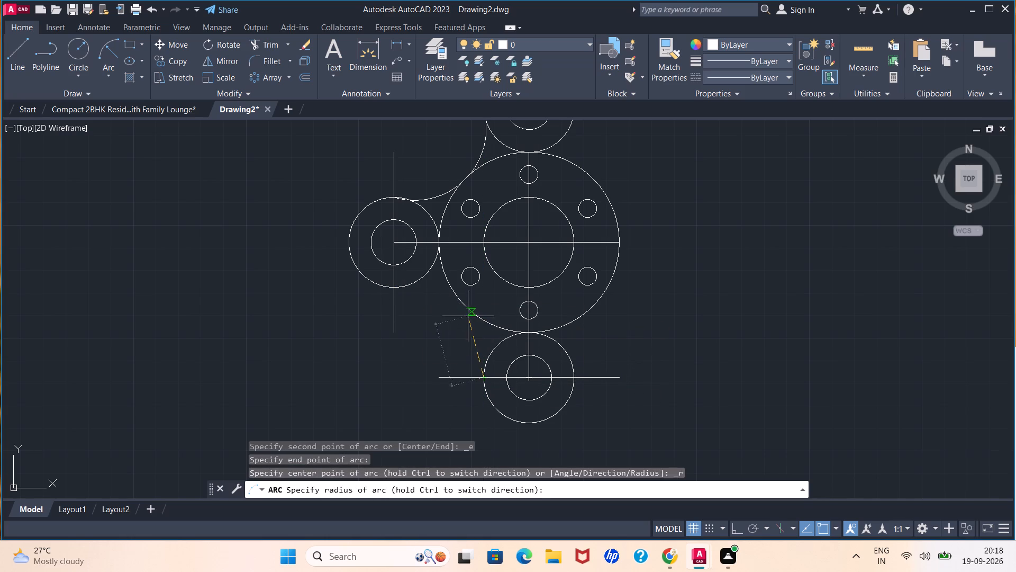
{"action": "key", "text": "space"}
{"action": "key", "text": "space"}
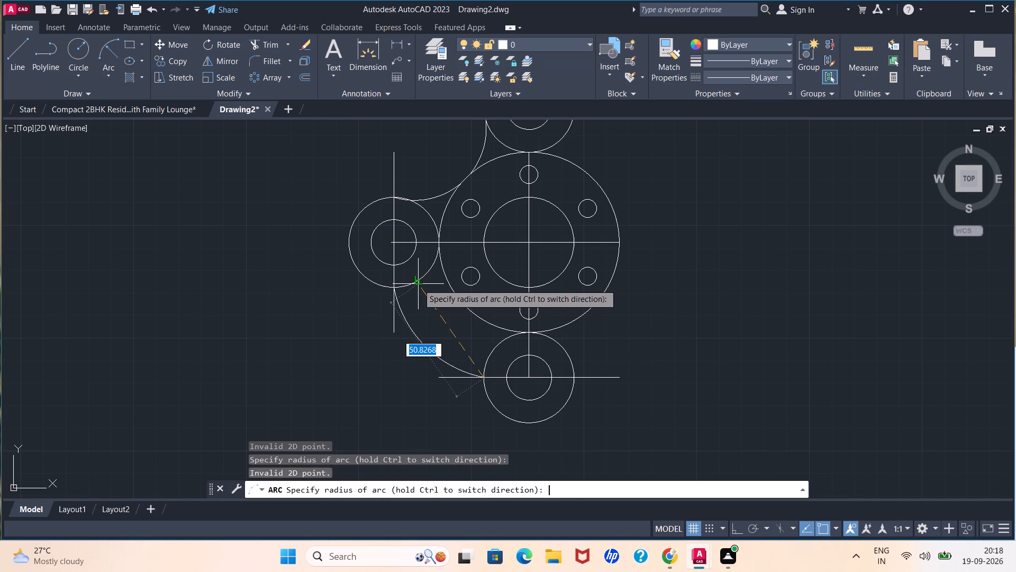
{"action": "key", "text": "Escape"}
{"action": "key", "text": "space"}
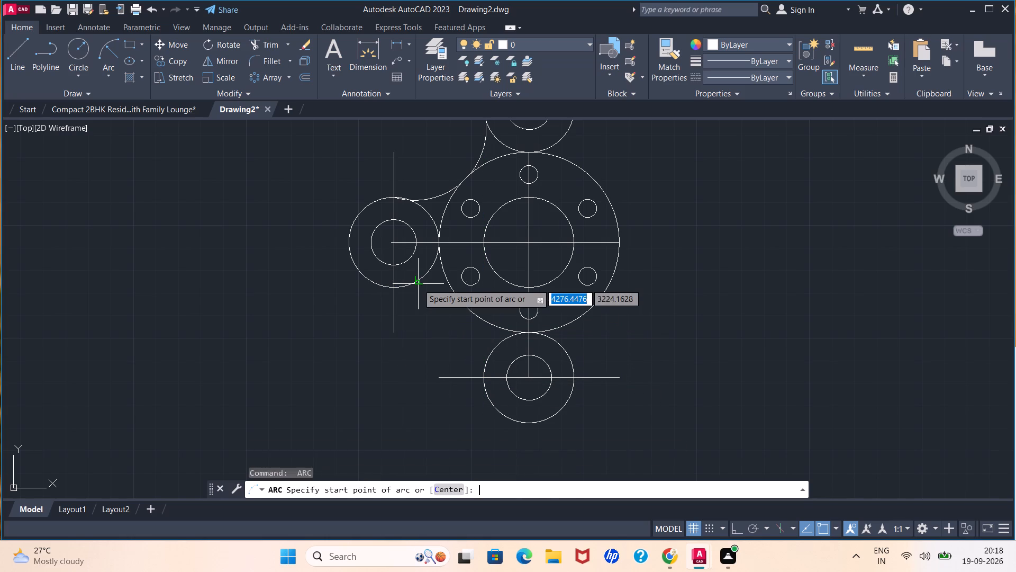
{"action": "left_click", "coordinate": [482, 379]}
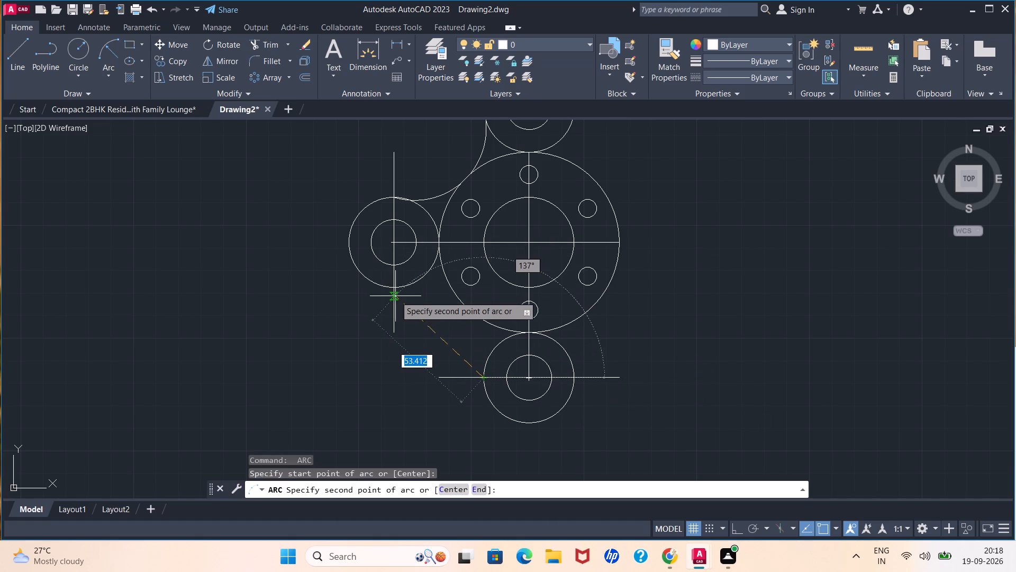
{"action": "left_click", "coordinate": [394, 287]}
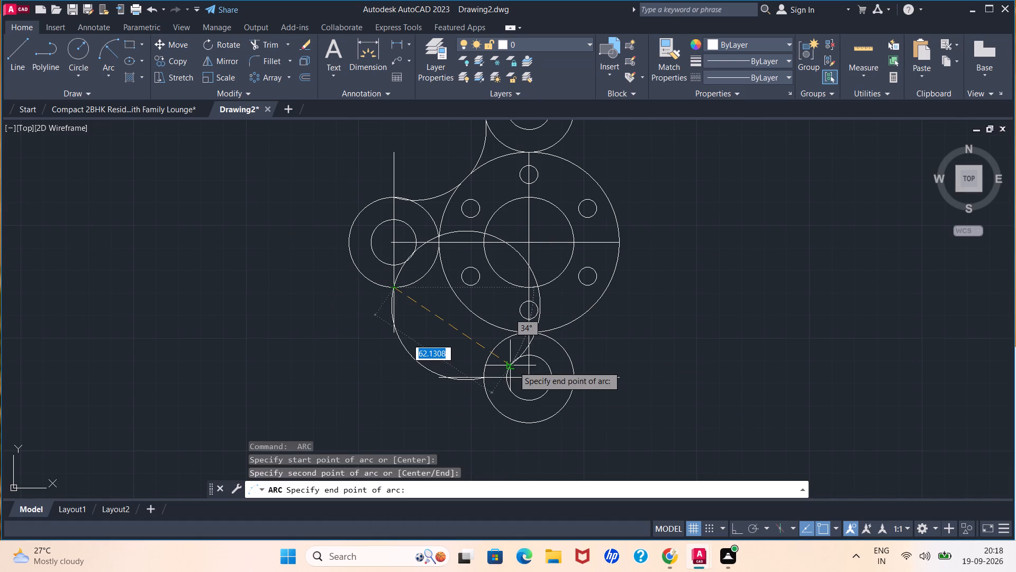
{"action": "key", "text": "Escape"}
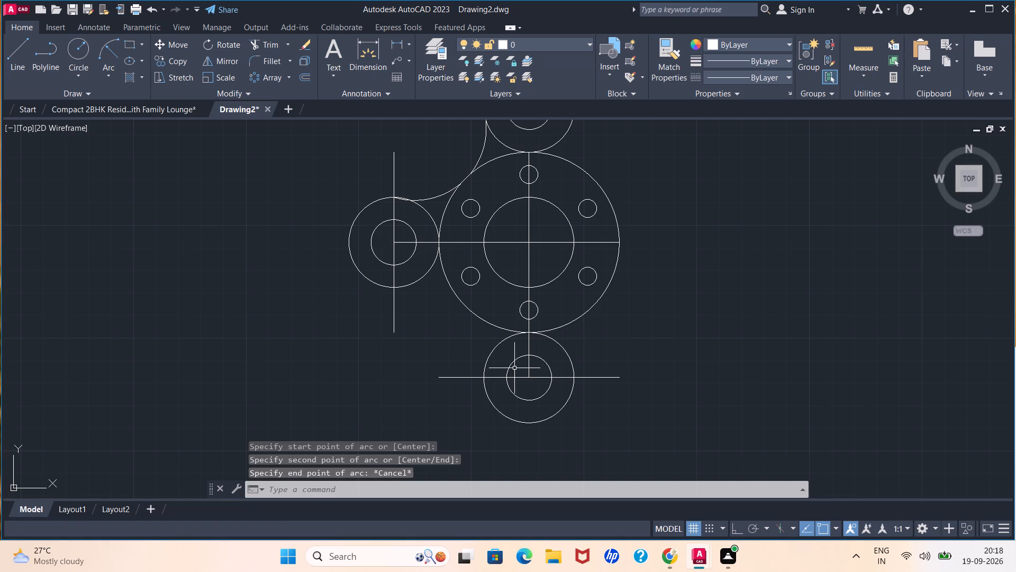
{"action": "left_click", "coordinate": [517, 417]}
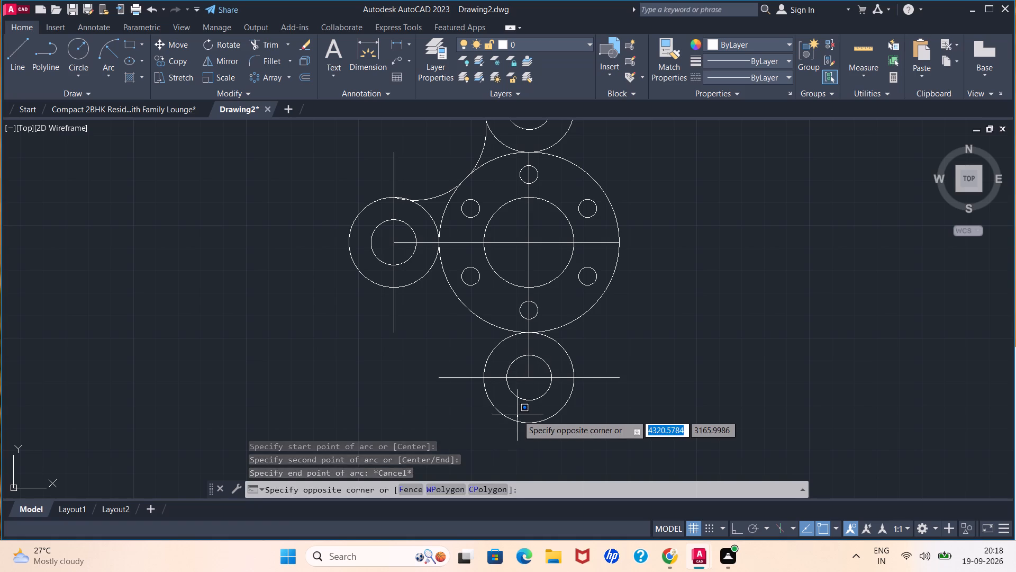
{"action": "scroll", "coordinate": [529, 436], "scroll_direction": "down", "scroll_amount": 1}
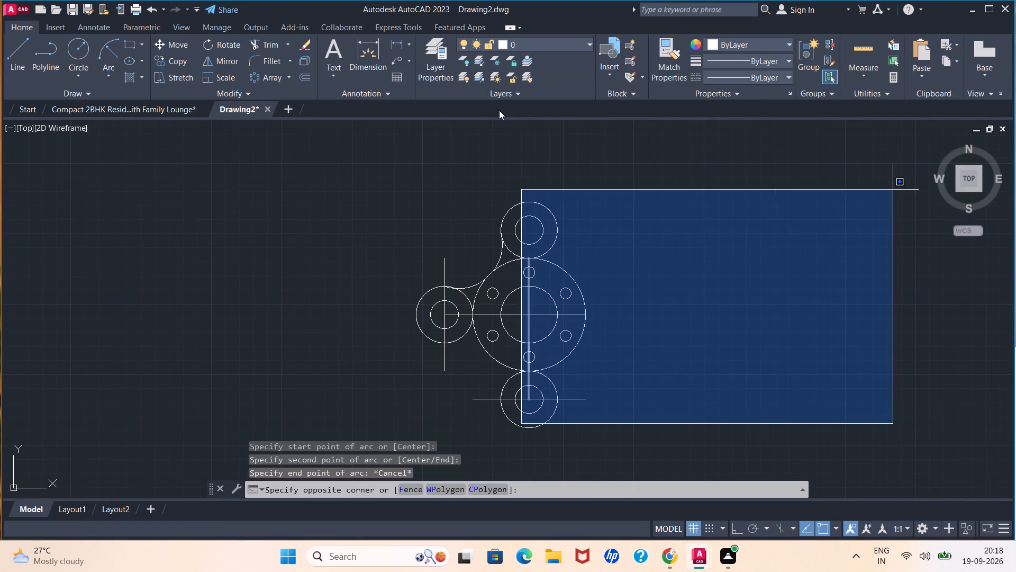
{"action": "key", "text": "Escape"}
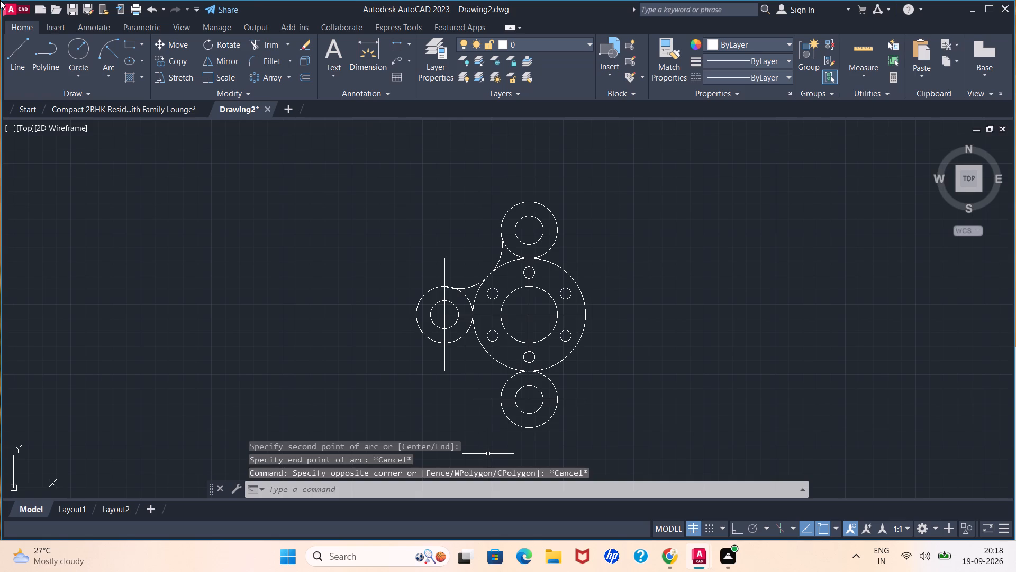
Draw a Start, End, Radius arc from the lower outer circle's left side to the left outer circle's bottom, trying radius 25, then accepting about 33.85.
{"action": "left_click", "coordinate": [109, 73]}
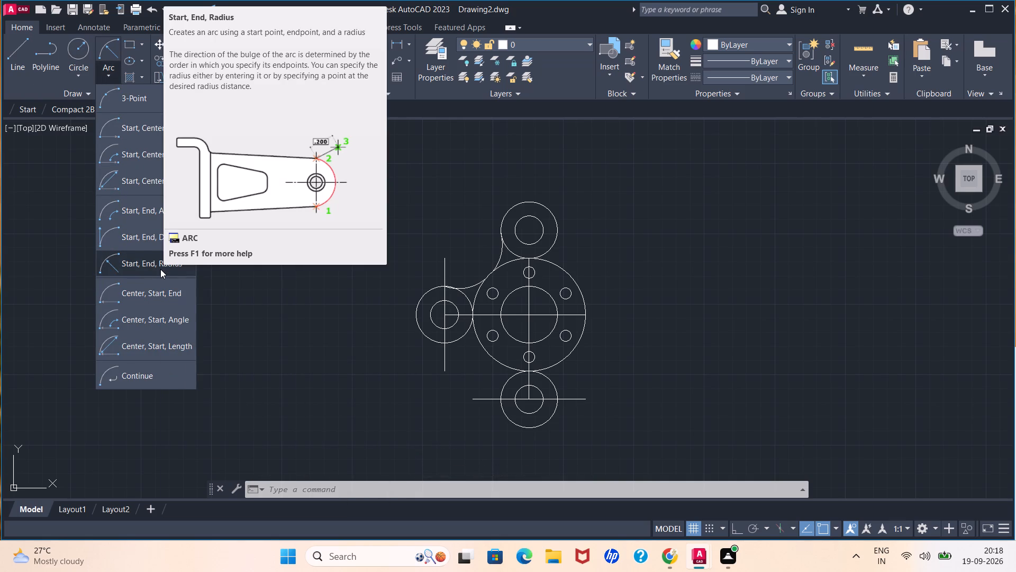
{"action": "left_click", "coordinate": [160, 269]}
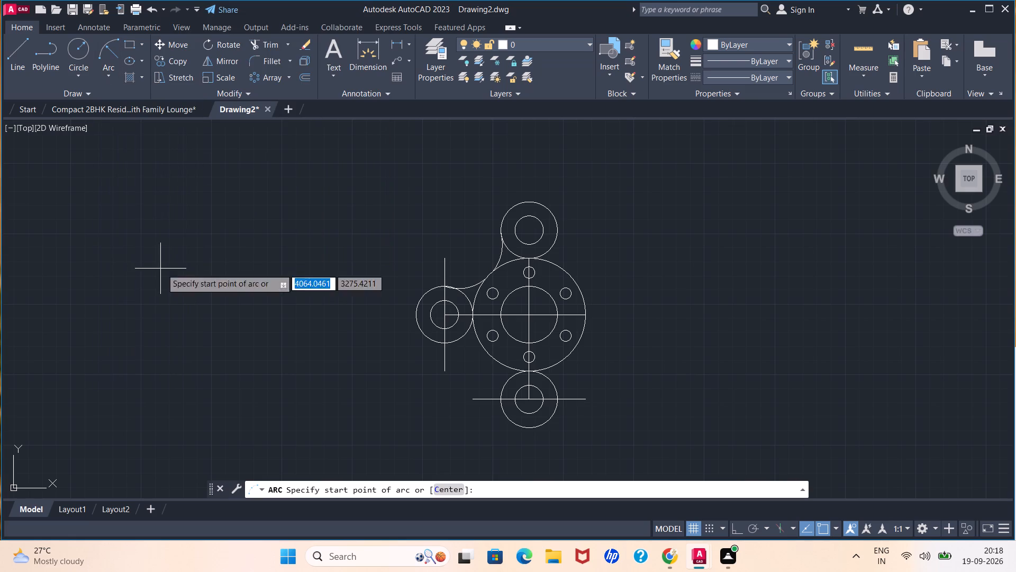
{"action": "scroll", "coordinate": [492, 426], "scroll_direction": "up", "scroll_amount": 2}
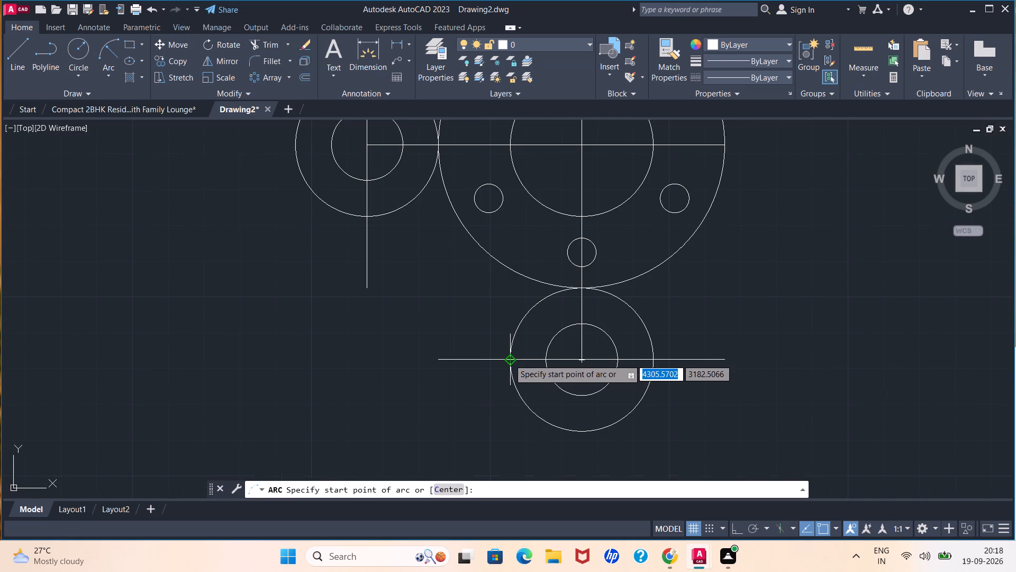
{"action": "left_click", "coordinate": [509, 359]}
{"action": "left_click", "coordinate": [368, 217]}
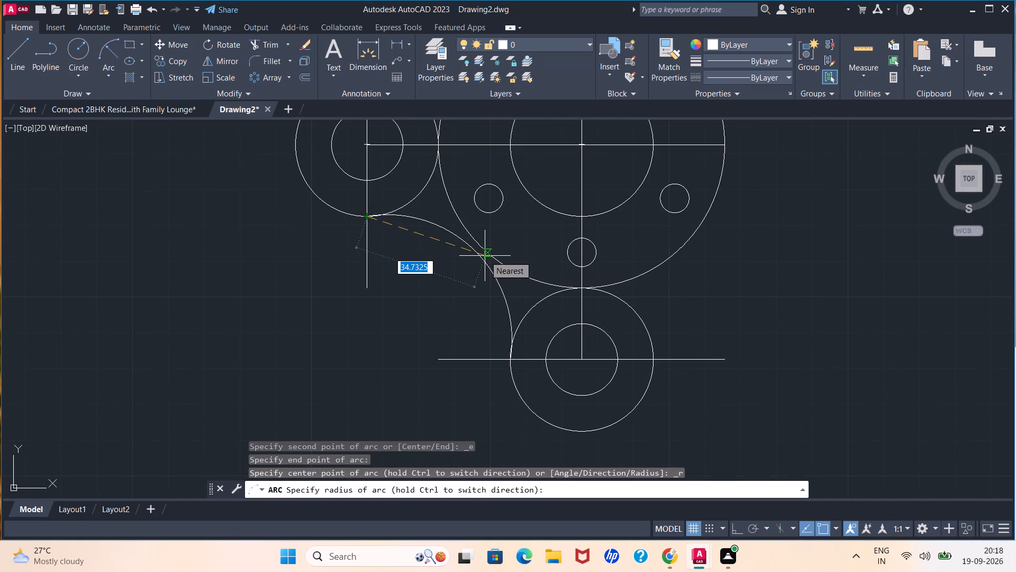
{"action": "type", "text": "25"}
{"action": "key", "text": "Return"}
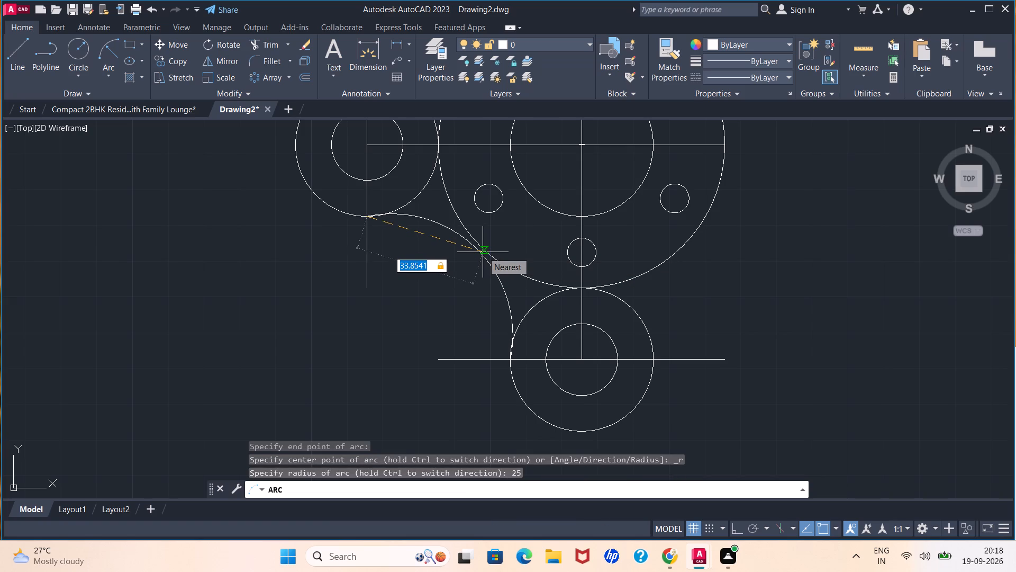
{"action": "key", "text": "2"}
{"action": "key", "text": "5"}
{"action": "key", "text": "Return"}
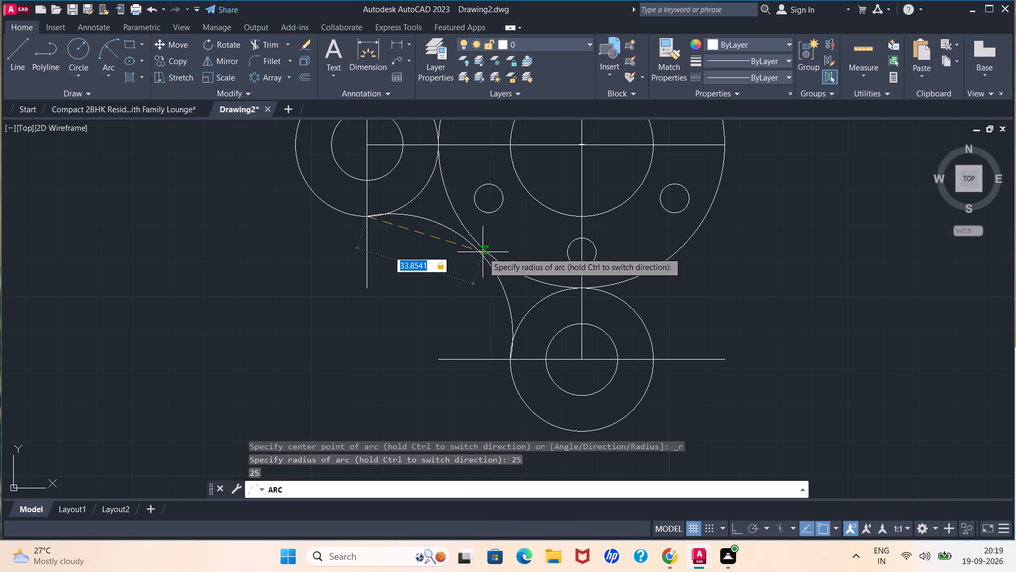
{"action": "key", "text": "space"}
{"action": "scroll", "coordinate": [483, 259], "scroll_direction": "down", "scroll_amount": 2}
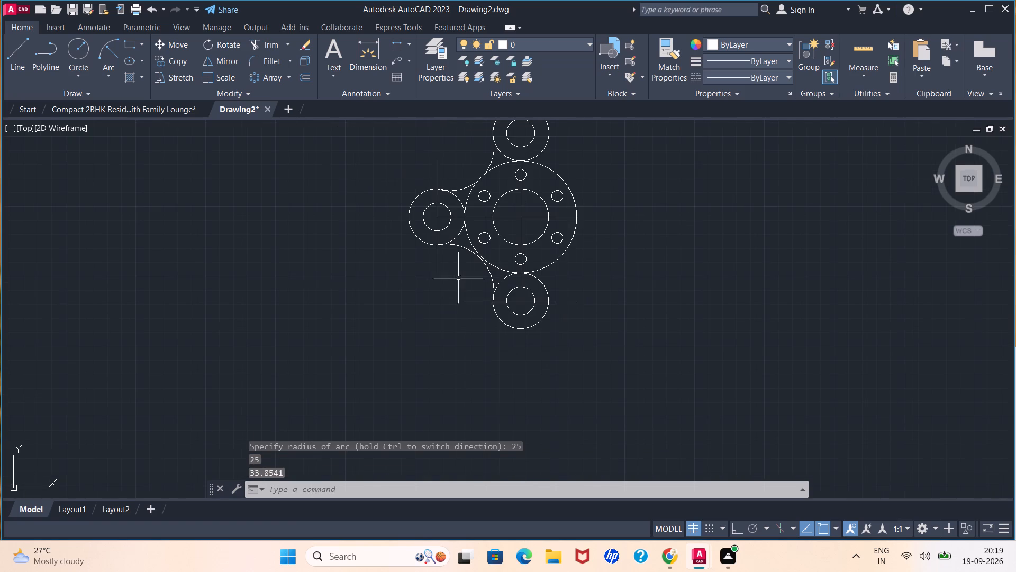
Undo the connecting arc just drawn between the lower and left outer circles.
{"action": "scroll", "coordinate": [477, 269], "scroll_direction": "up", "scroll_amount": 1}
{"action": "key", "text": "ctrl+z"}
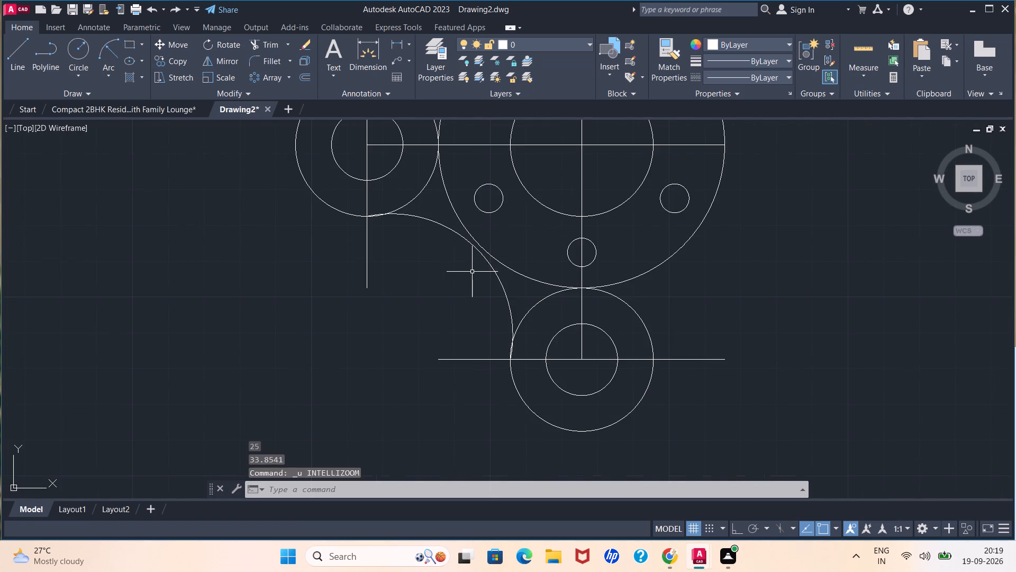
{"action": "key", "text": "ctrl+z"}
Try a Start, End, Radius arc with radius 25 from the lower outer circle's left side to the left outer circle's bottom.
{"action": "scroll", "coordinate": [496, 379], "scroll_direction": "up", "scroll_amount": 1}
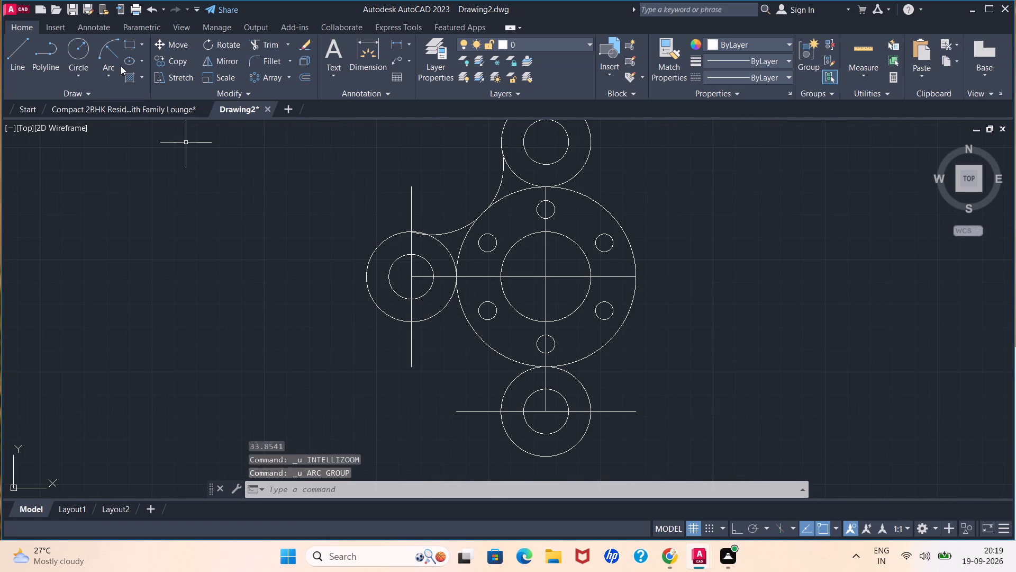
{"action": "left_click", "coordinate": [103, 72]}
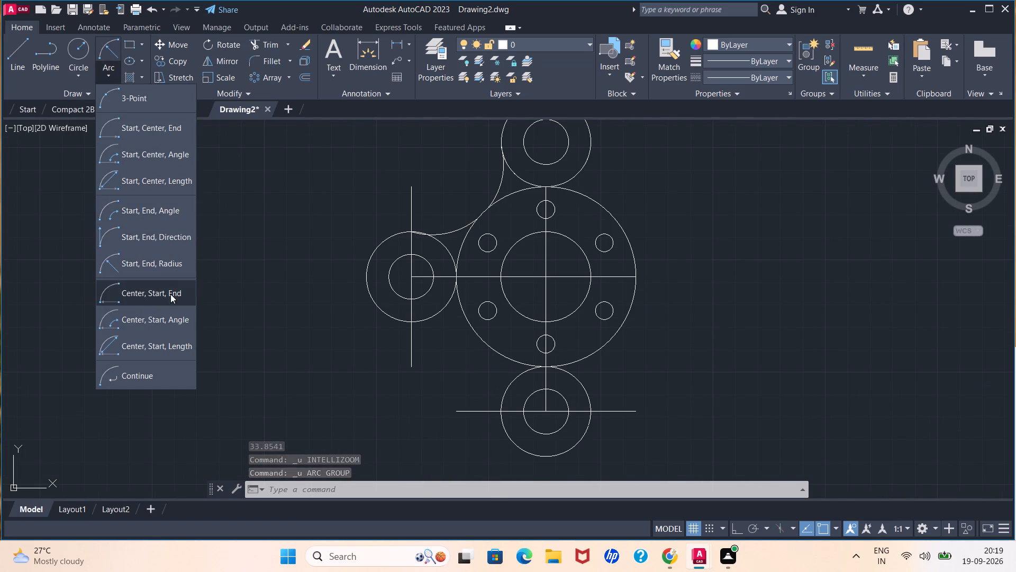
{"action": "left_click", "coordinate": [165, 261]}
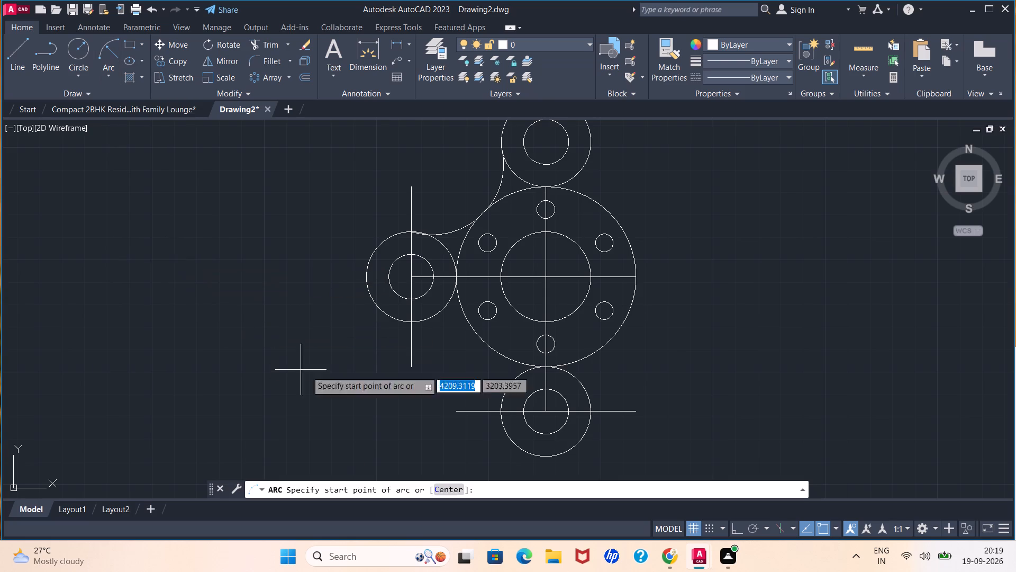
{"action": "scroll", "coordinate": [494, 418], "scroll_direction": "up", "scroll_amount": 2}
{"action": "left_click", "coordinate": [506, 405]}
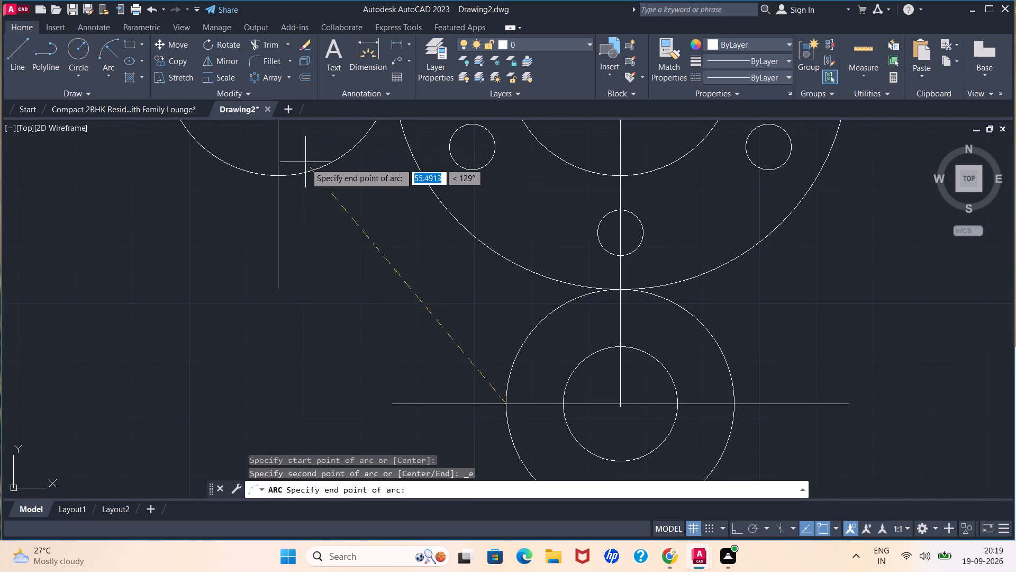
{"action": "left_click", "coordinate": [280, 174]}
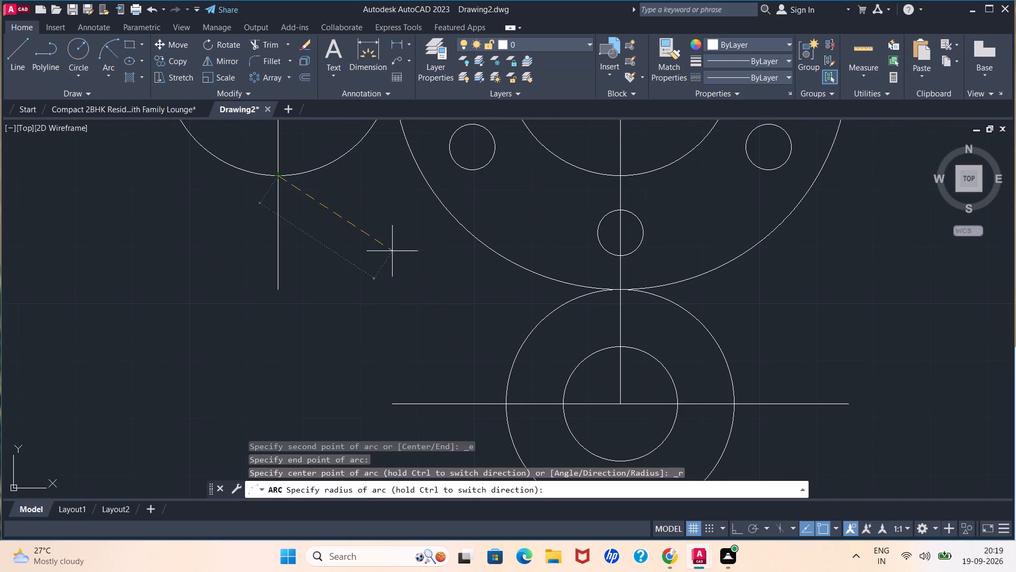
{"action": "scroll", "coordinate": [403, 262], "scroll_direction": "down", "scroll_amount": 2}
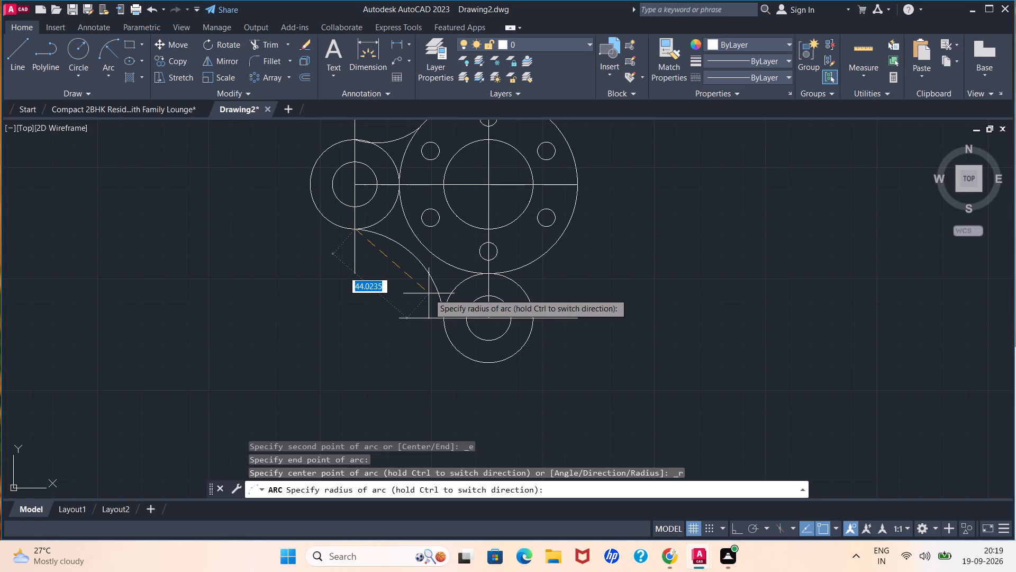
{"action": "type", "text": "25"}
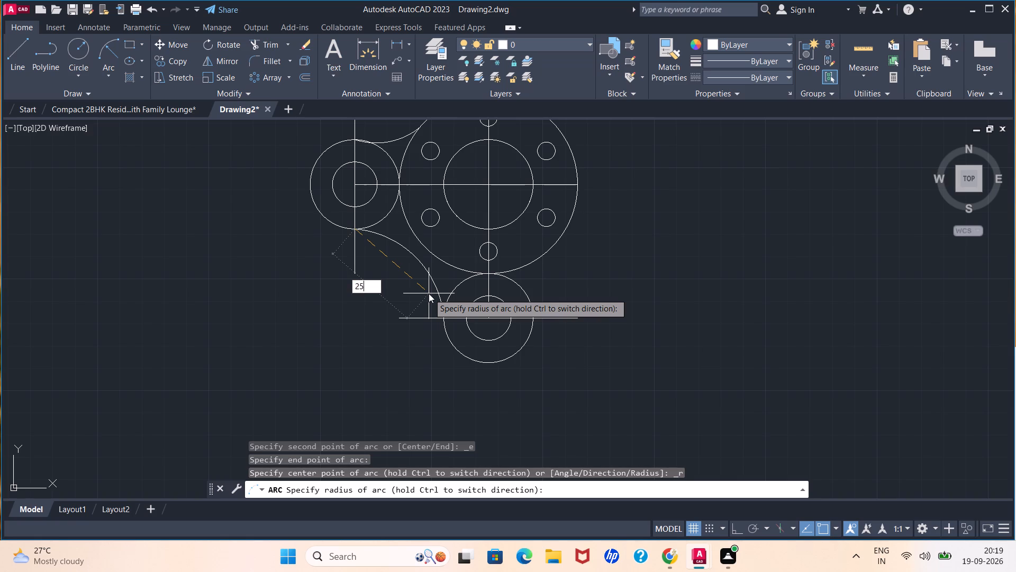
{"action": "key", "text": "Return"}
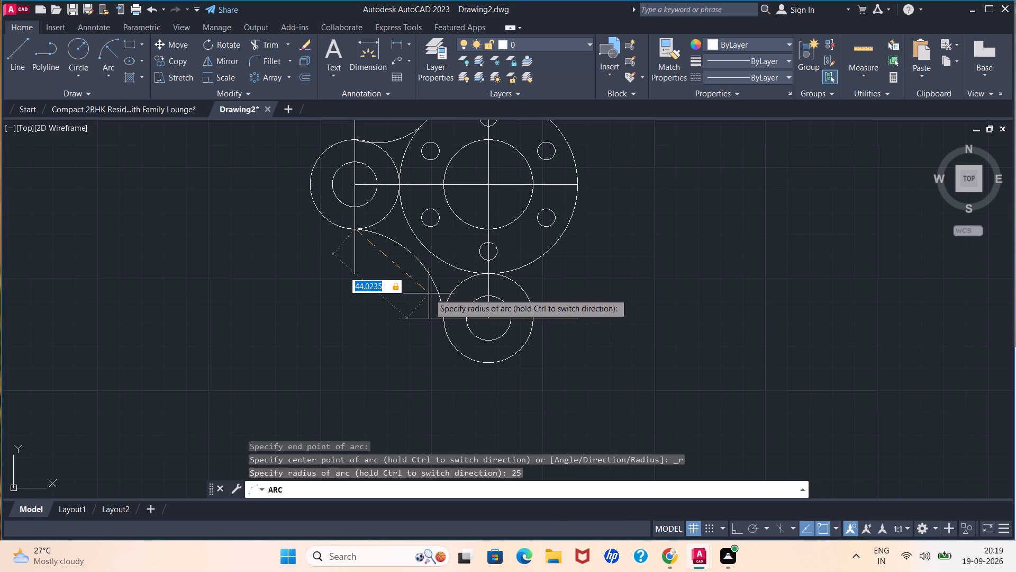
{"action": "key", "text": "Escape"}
Mirror the connecting arc segment at the left outer circle's top about the plate's horizontal centreline with Ortho on, keeping the source.
{"action": "scroll", "coordinate": [429, 297], "scroll_direction": "down", "scroll_amount": 2}
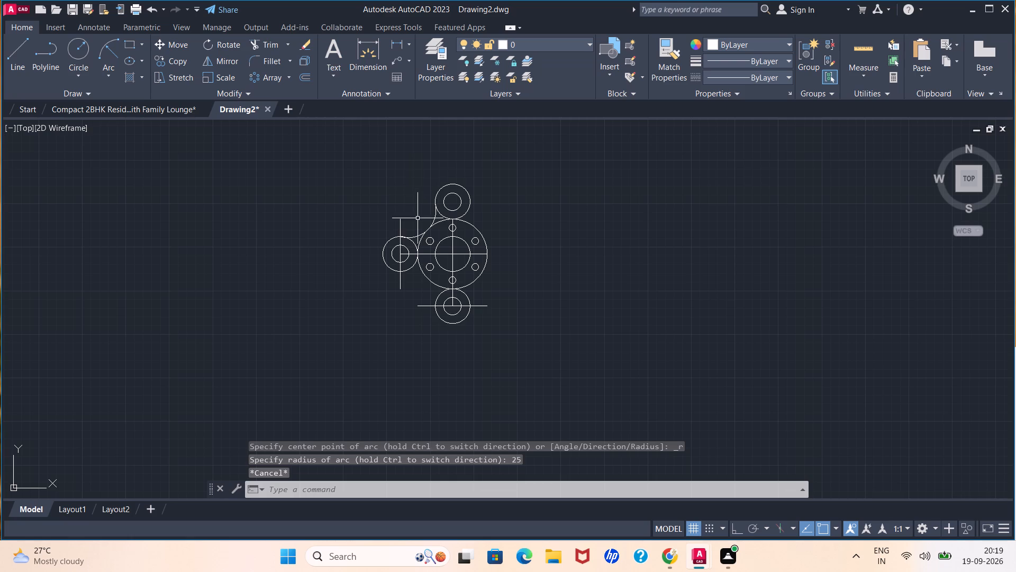
{"action": "left_click", "coordinate": [418, 235]}
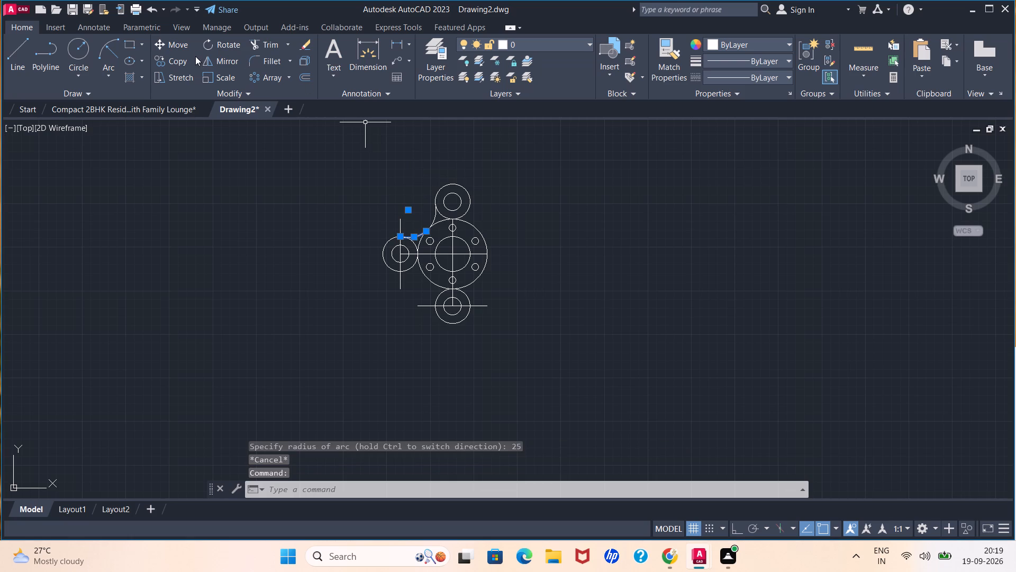
{"action": "left_click", "coordinate": [232, 60]}
{"action": "scroll", "coordinate": [452, 257], "scroll_direction": "up", "scroll_amount": 1}
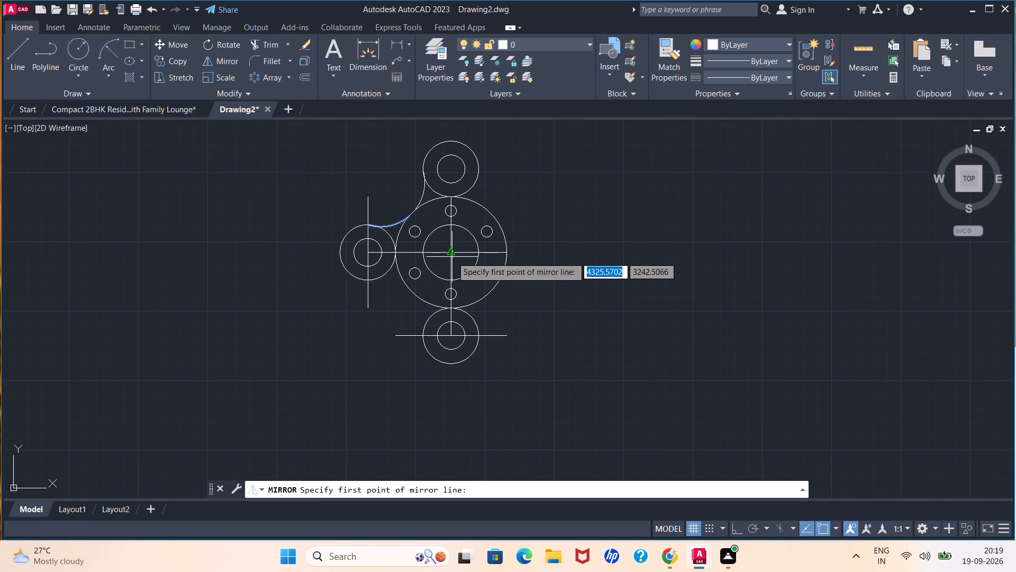
{"action": "left_click", "coordinate": [452, 254]}
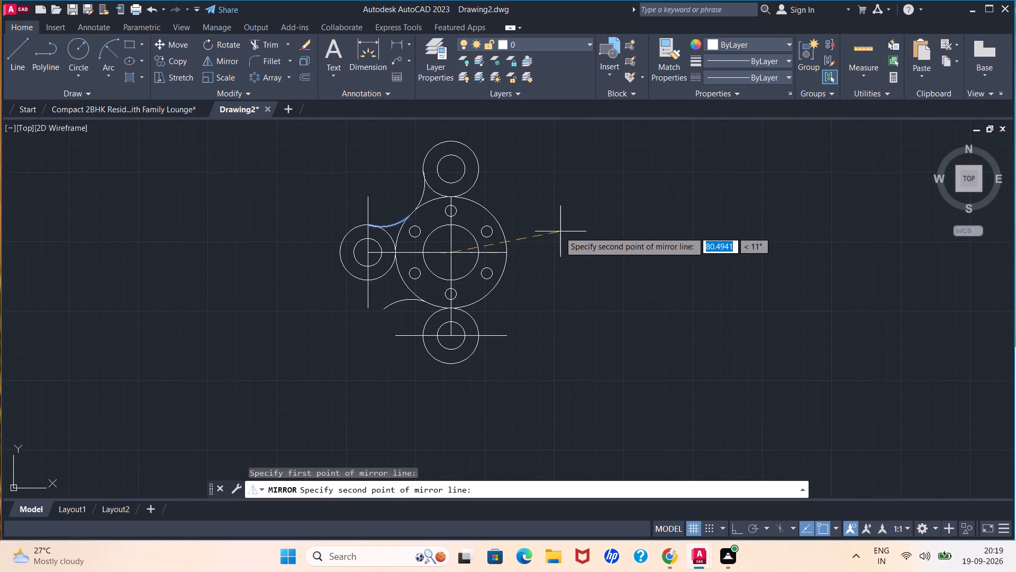
{"action": "left_click", "coordinate": [733, 524]}
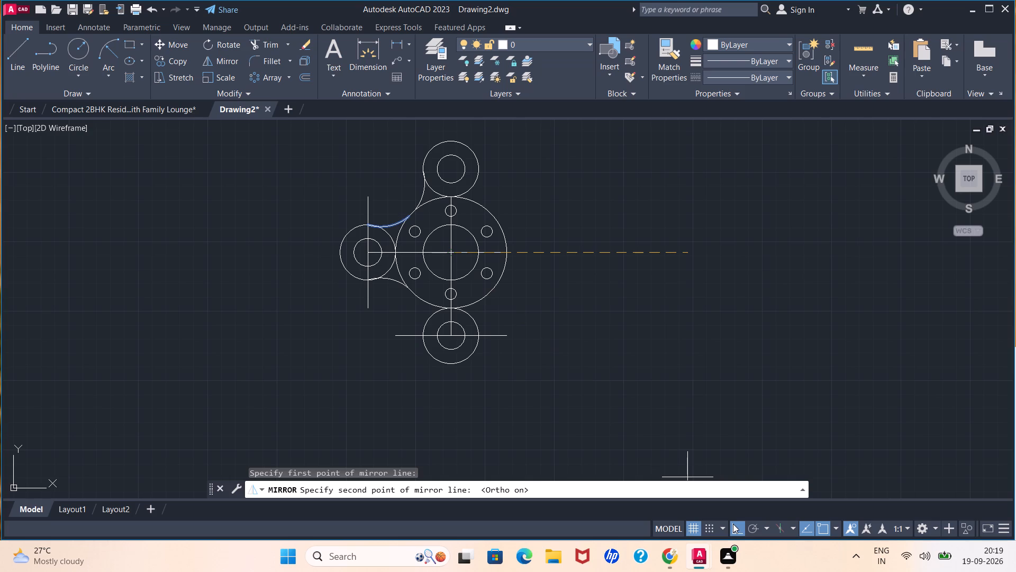
{"action": "left_click", "coordinate": [567, 271]}
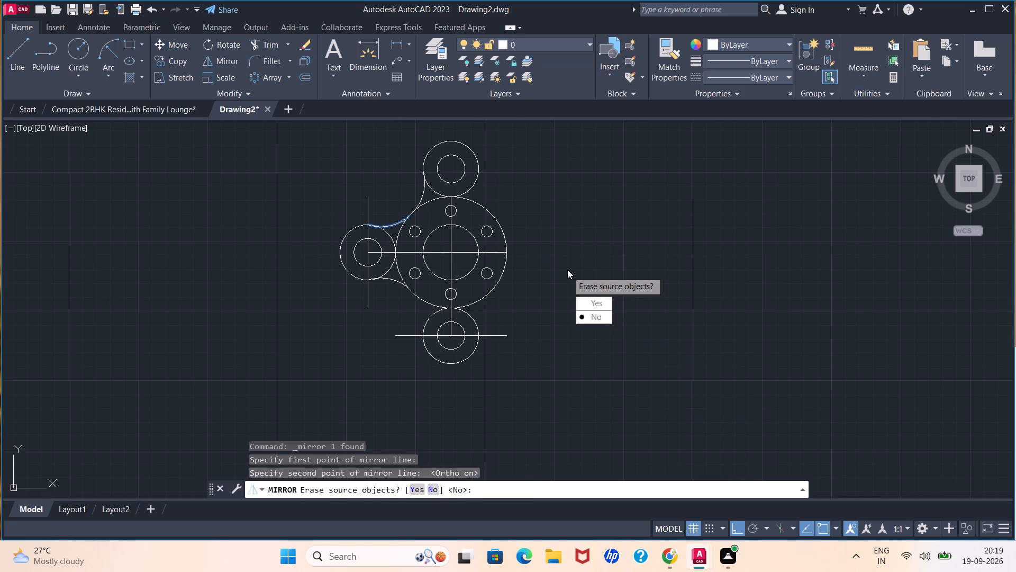
{"action": "key", "text": "Return"}
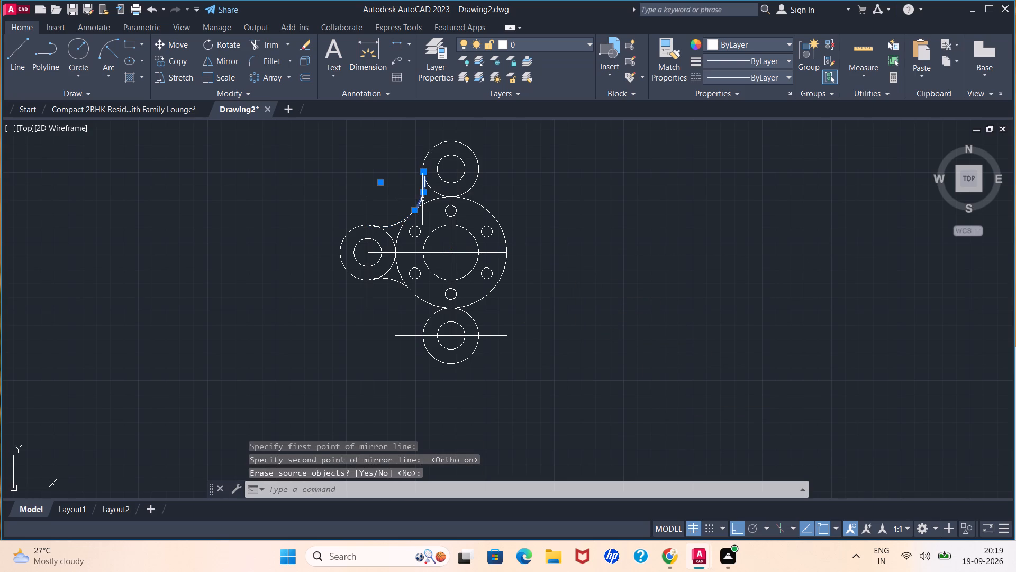
Mirror the connecting arc beside the upper outer circle about the plate's horizontal centreline, keeping the source arc.
{"action": "left_click", "coordinate": [422, 199]}
{"action": "left_click", "coordinate": [209, 62]}
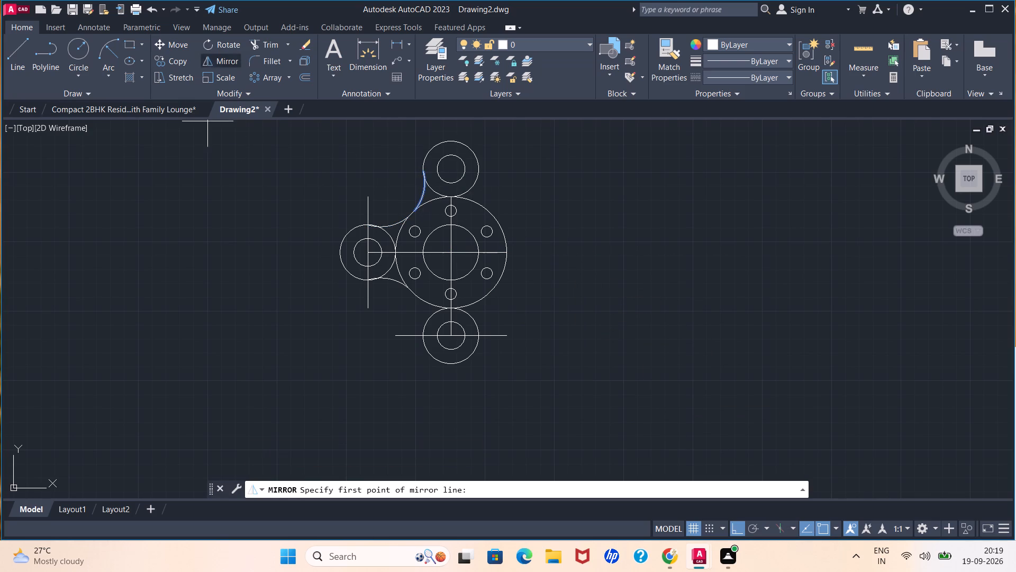
{"action": "left_click", "coordinate": [449, 256]}
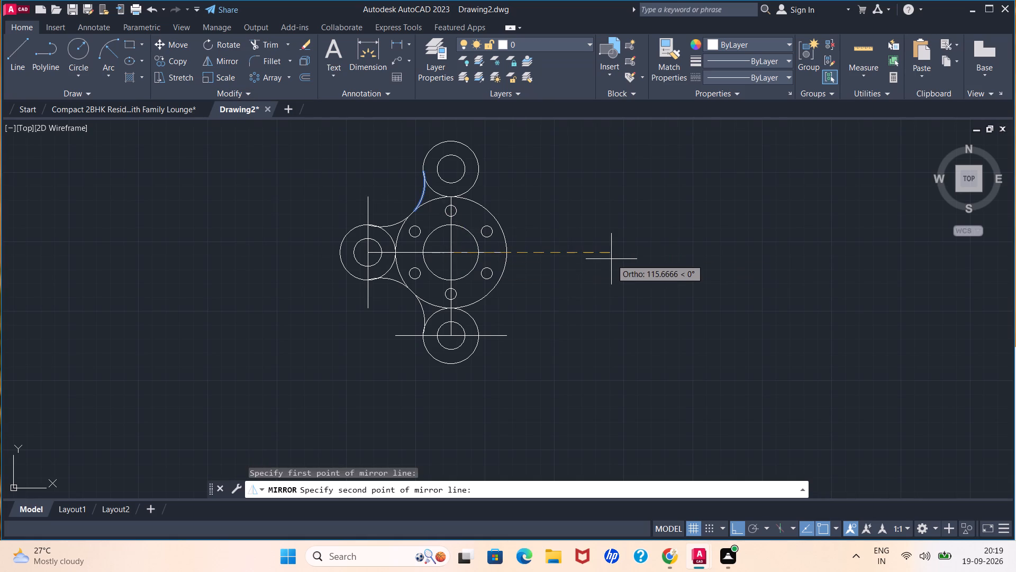
{"action": "left_click", "coordinate": [611, 259]}
{"action": "key", "text": "Return"}
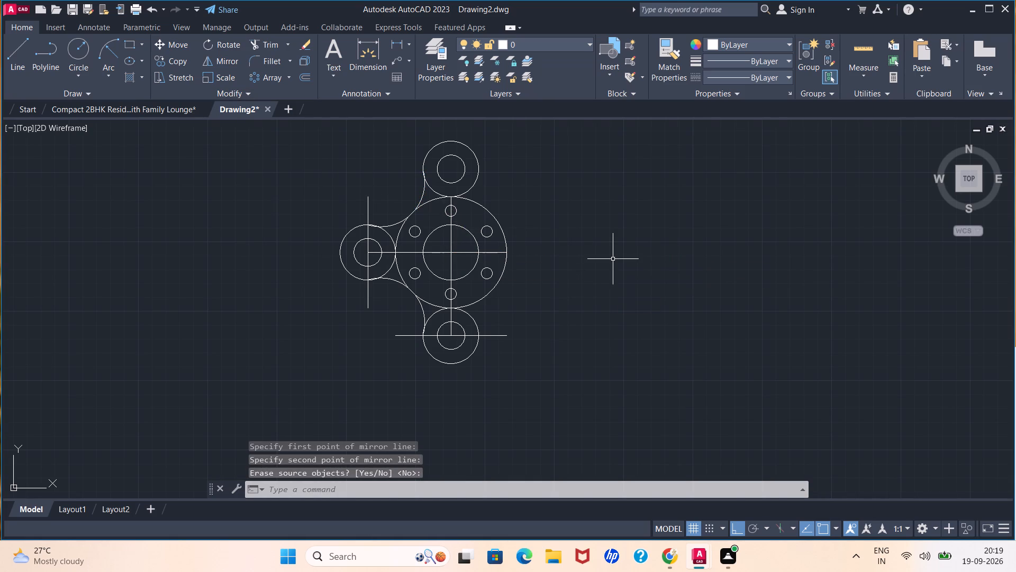
{"action": "key", "text": "space"}
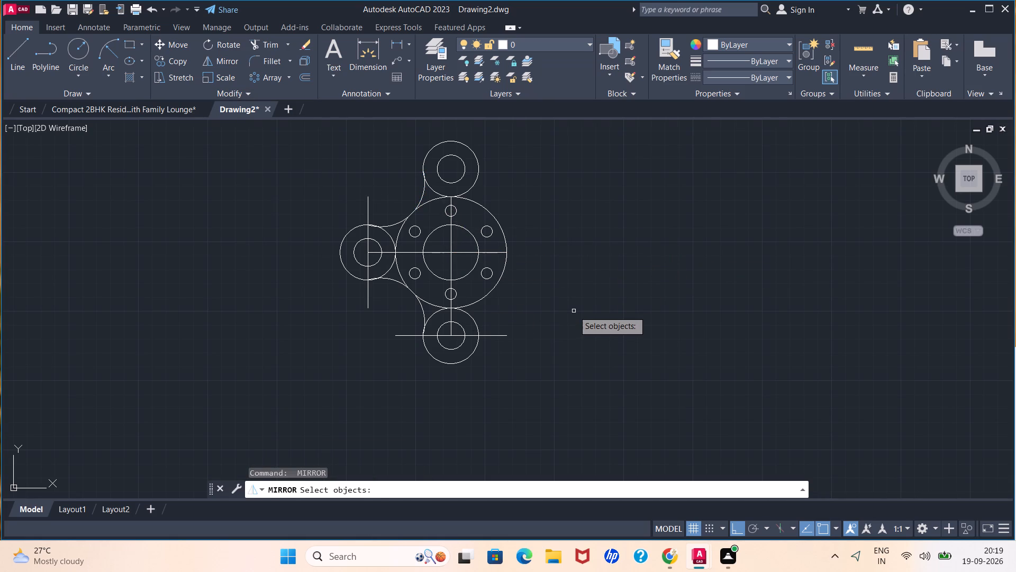
{"action": "key", "text": "Escape"}
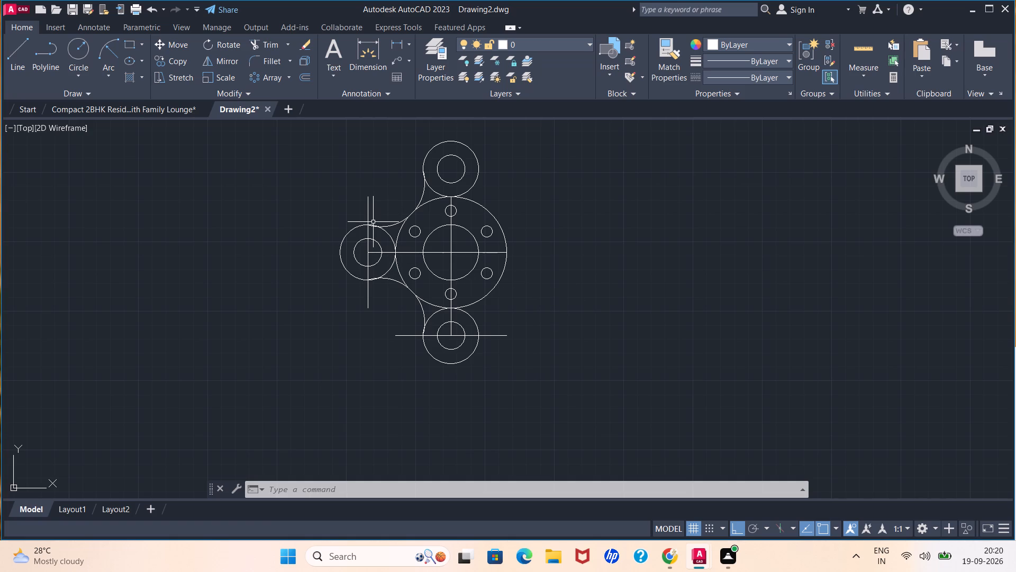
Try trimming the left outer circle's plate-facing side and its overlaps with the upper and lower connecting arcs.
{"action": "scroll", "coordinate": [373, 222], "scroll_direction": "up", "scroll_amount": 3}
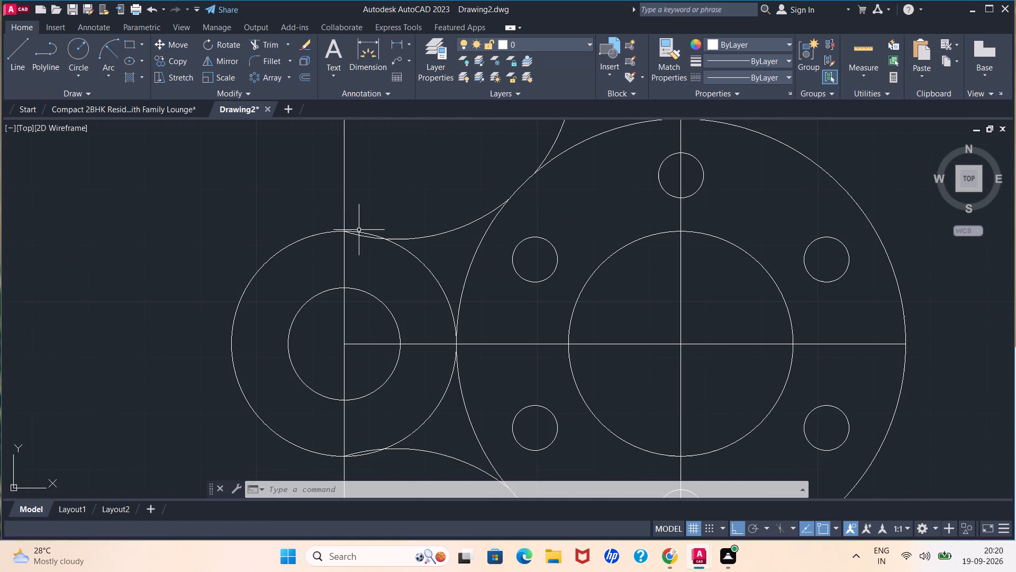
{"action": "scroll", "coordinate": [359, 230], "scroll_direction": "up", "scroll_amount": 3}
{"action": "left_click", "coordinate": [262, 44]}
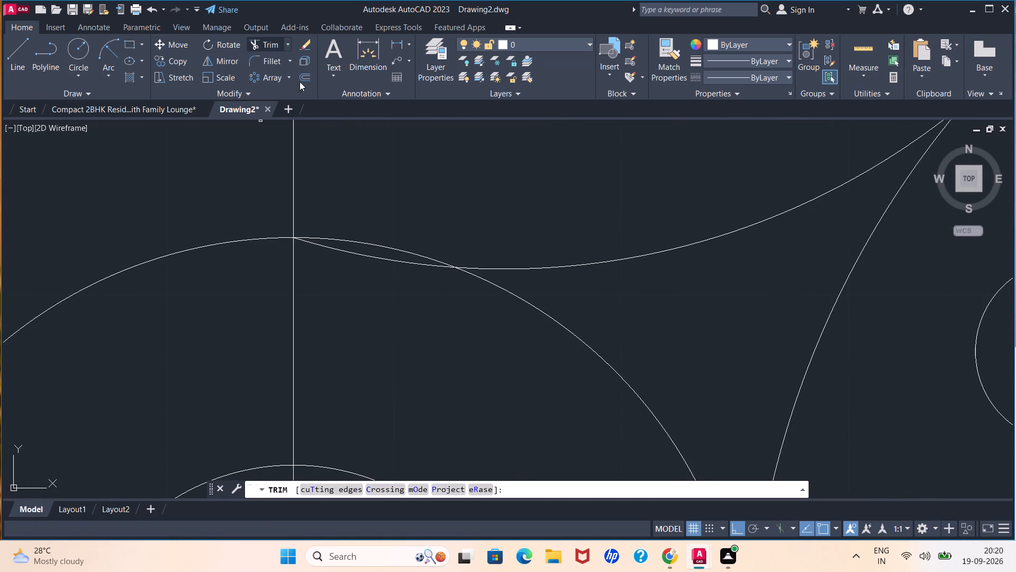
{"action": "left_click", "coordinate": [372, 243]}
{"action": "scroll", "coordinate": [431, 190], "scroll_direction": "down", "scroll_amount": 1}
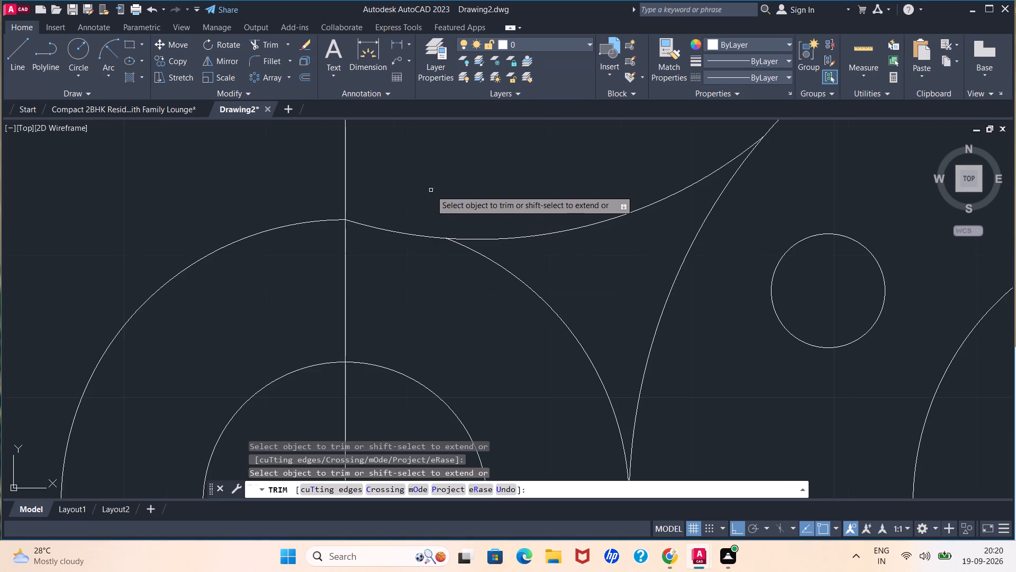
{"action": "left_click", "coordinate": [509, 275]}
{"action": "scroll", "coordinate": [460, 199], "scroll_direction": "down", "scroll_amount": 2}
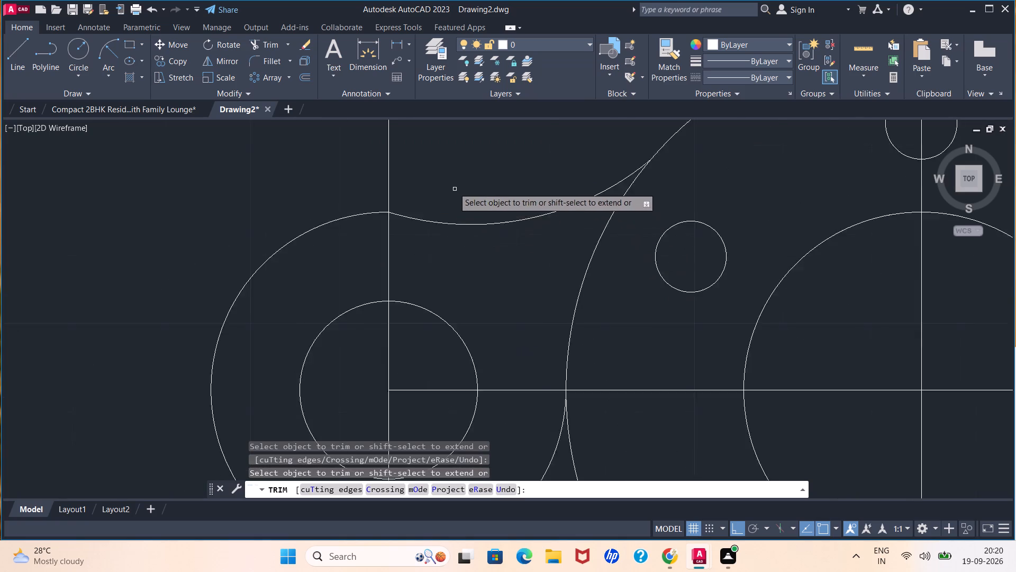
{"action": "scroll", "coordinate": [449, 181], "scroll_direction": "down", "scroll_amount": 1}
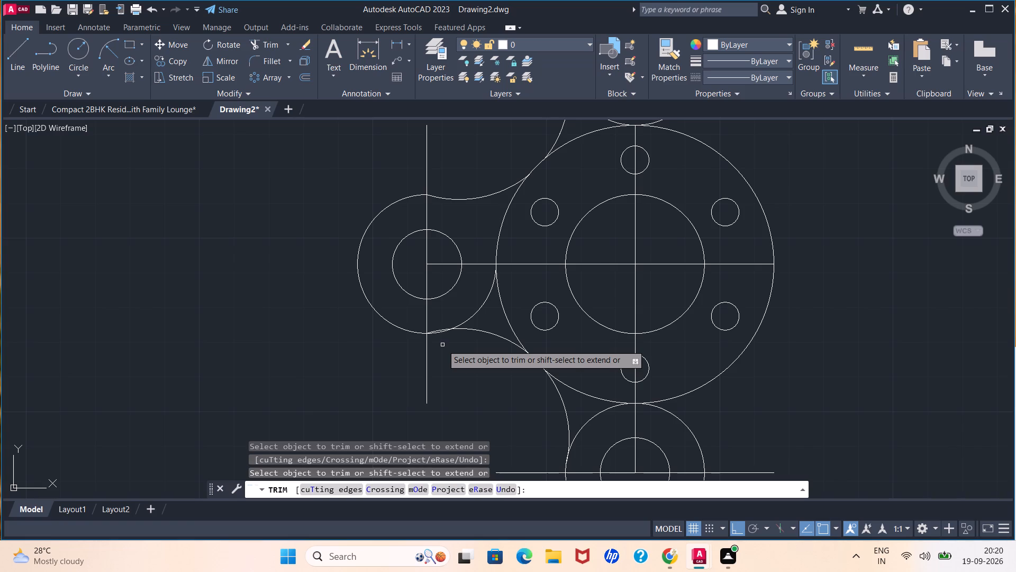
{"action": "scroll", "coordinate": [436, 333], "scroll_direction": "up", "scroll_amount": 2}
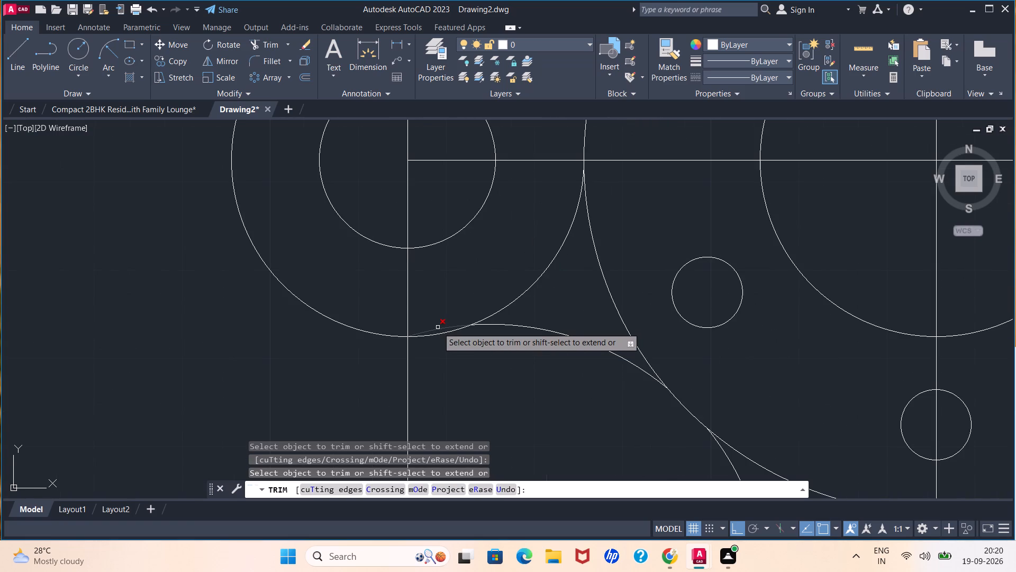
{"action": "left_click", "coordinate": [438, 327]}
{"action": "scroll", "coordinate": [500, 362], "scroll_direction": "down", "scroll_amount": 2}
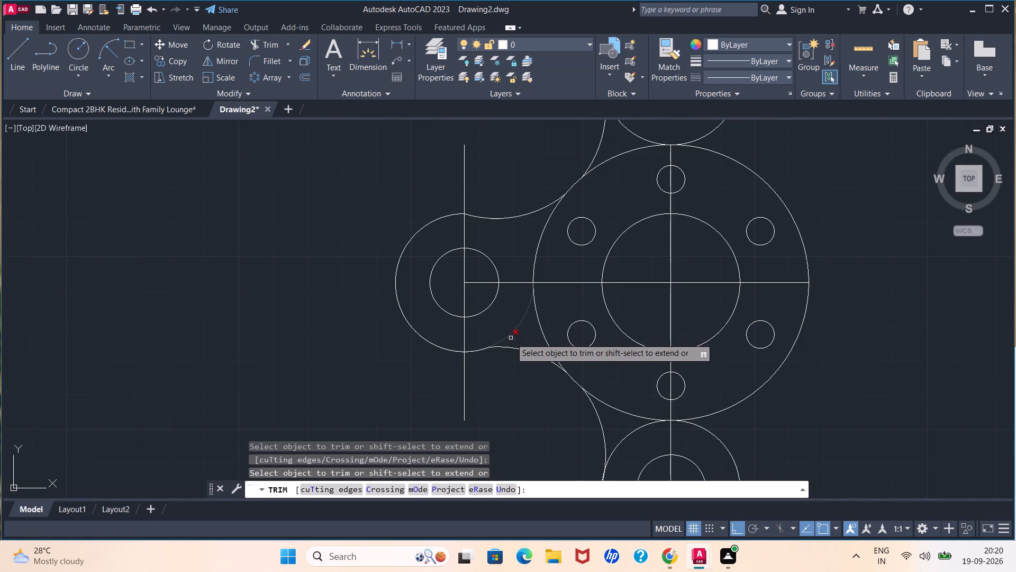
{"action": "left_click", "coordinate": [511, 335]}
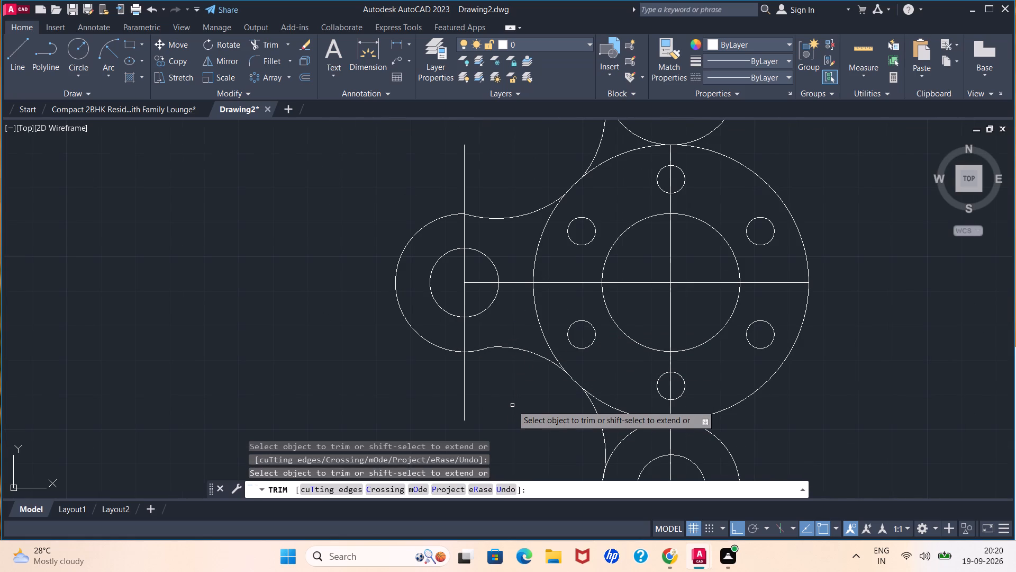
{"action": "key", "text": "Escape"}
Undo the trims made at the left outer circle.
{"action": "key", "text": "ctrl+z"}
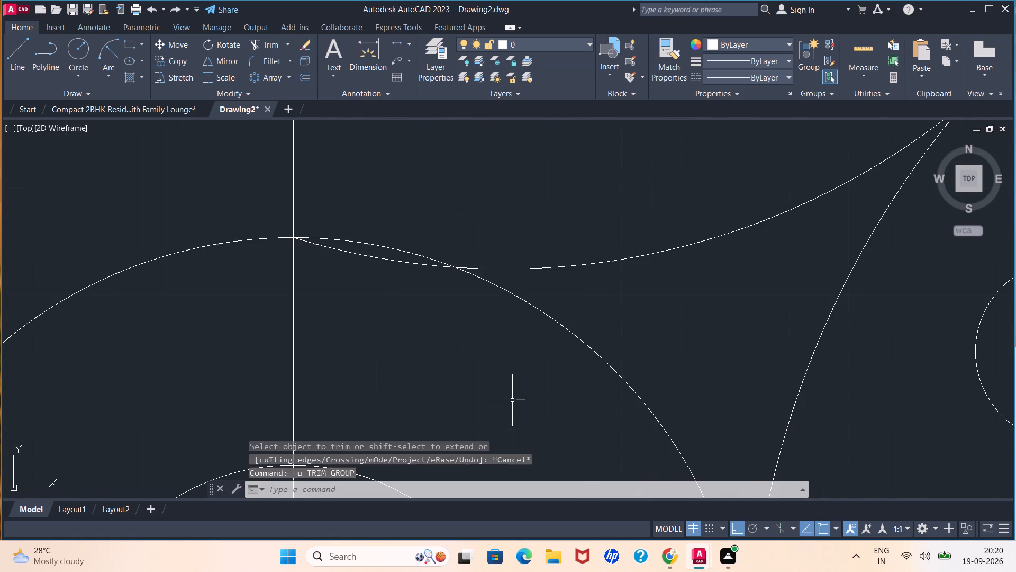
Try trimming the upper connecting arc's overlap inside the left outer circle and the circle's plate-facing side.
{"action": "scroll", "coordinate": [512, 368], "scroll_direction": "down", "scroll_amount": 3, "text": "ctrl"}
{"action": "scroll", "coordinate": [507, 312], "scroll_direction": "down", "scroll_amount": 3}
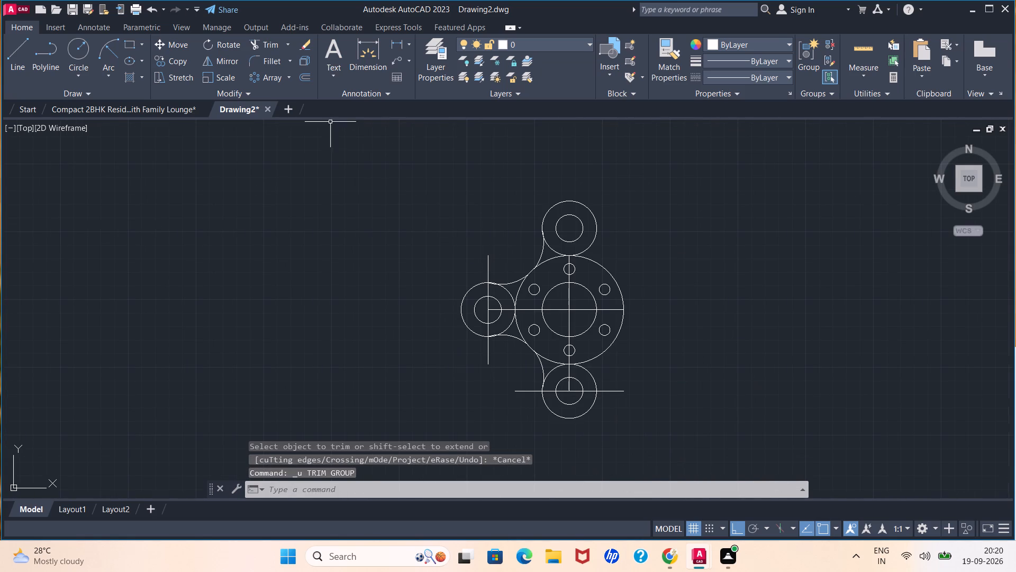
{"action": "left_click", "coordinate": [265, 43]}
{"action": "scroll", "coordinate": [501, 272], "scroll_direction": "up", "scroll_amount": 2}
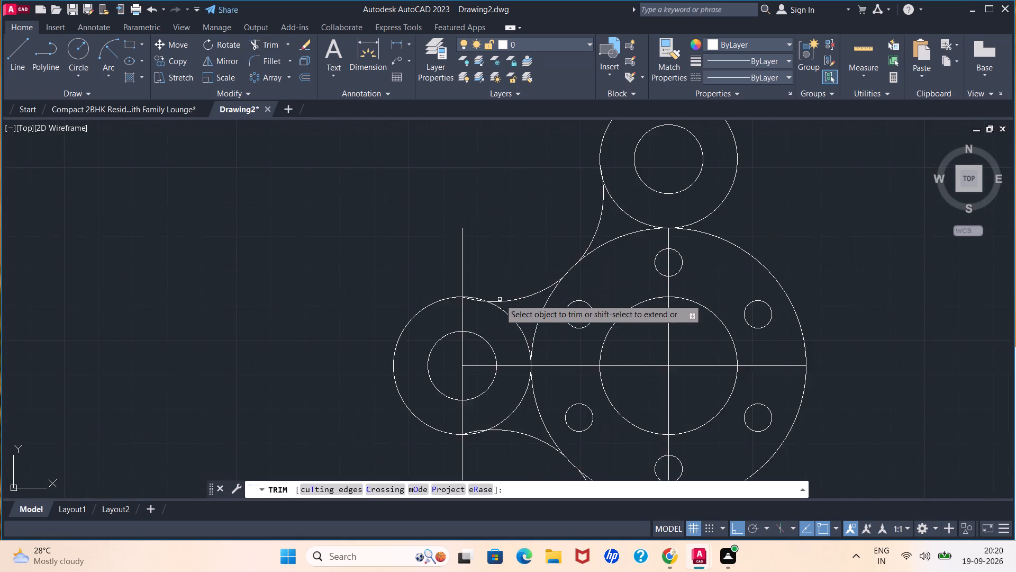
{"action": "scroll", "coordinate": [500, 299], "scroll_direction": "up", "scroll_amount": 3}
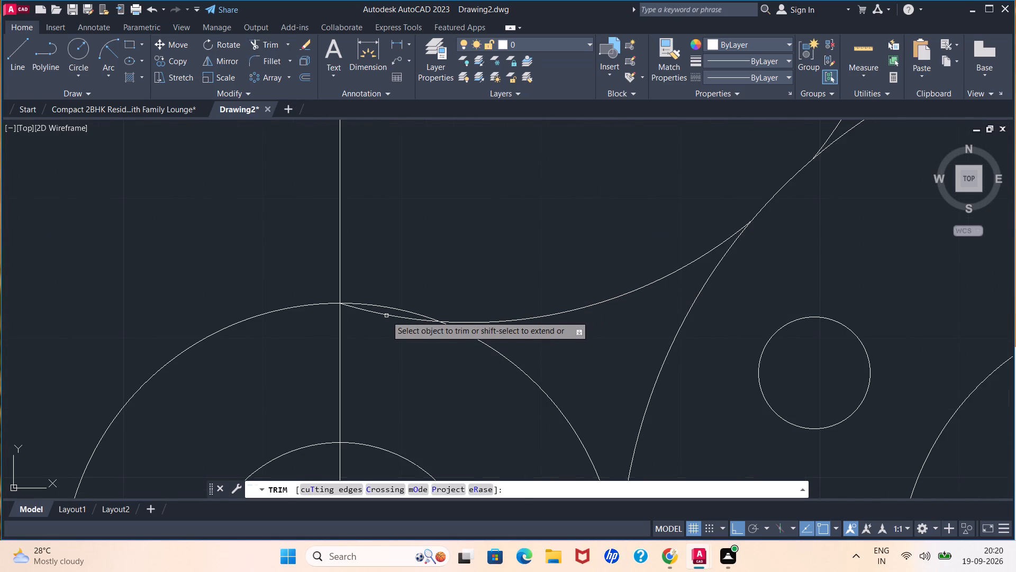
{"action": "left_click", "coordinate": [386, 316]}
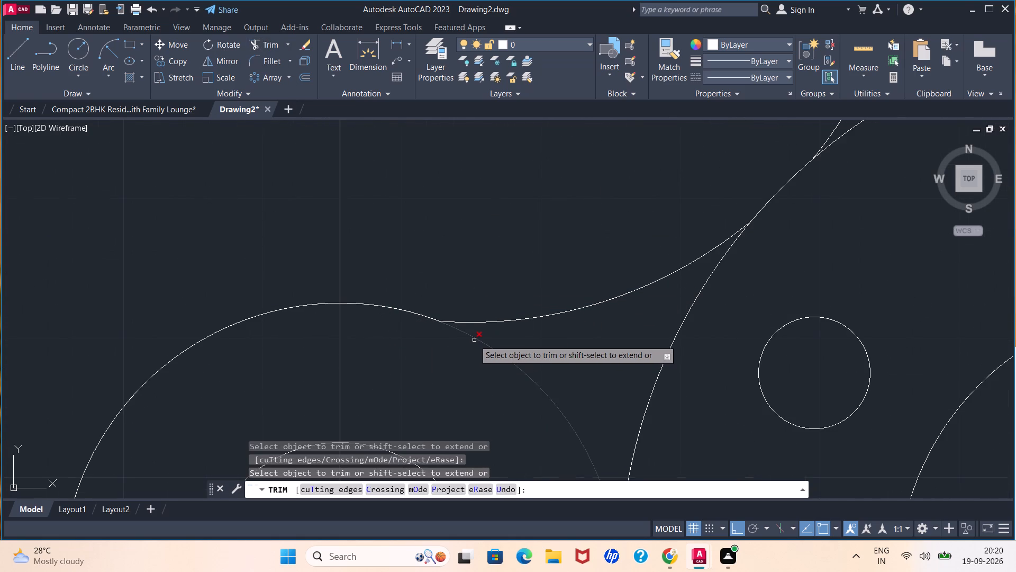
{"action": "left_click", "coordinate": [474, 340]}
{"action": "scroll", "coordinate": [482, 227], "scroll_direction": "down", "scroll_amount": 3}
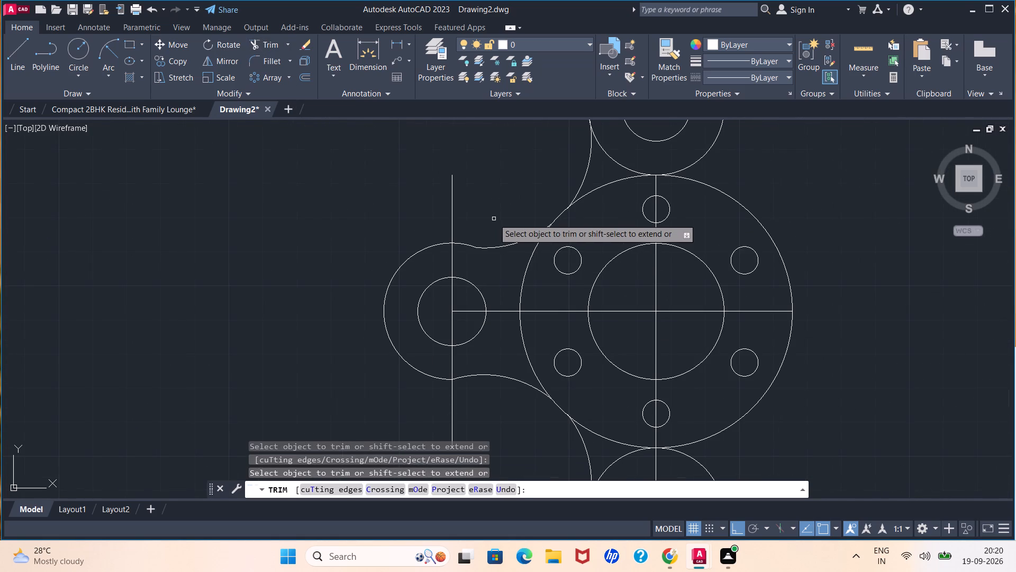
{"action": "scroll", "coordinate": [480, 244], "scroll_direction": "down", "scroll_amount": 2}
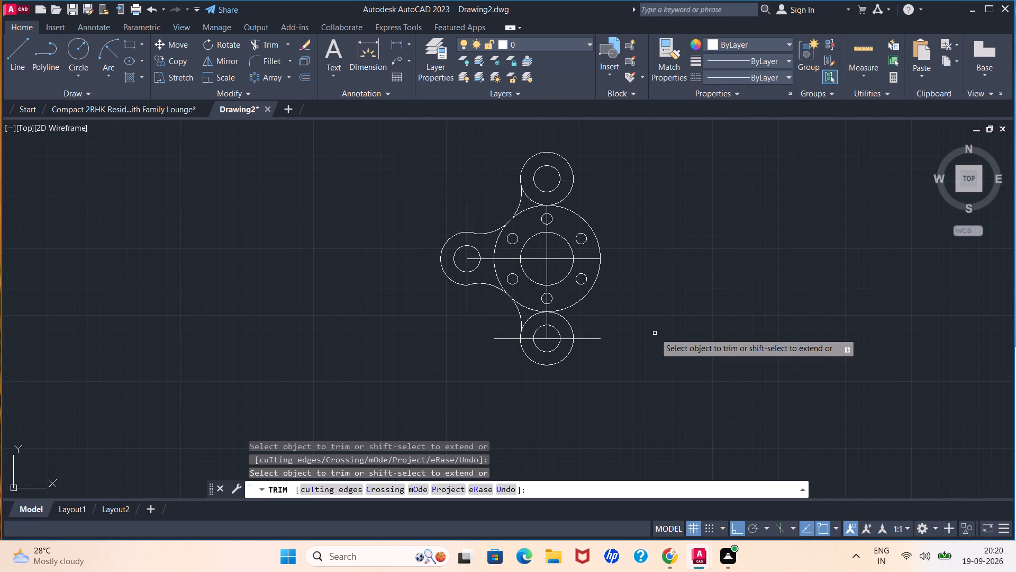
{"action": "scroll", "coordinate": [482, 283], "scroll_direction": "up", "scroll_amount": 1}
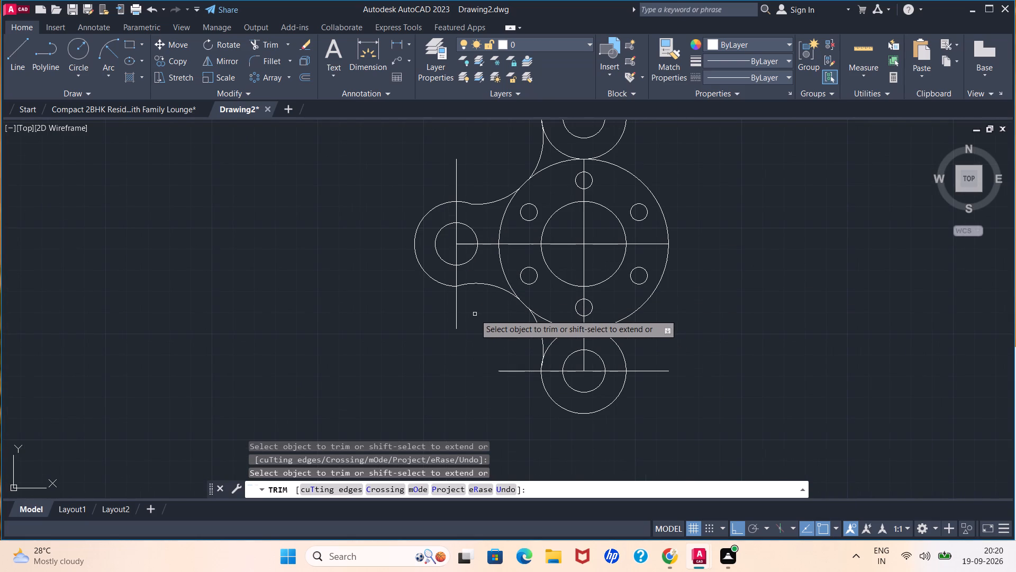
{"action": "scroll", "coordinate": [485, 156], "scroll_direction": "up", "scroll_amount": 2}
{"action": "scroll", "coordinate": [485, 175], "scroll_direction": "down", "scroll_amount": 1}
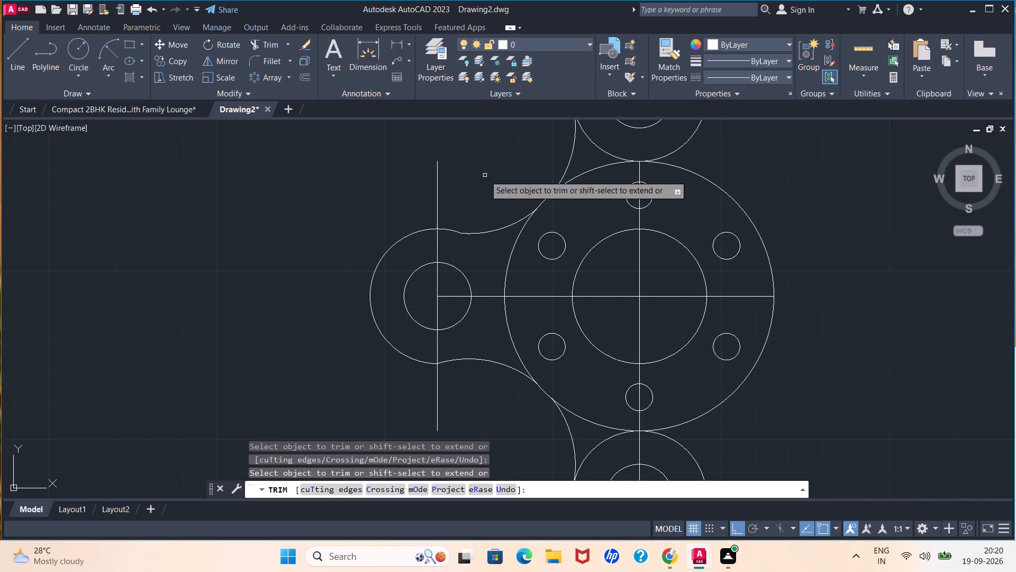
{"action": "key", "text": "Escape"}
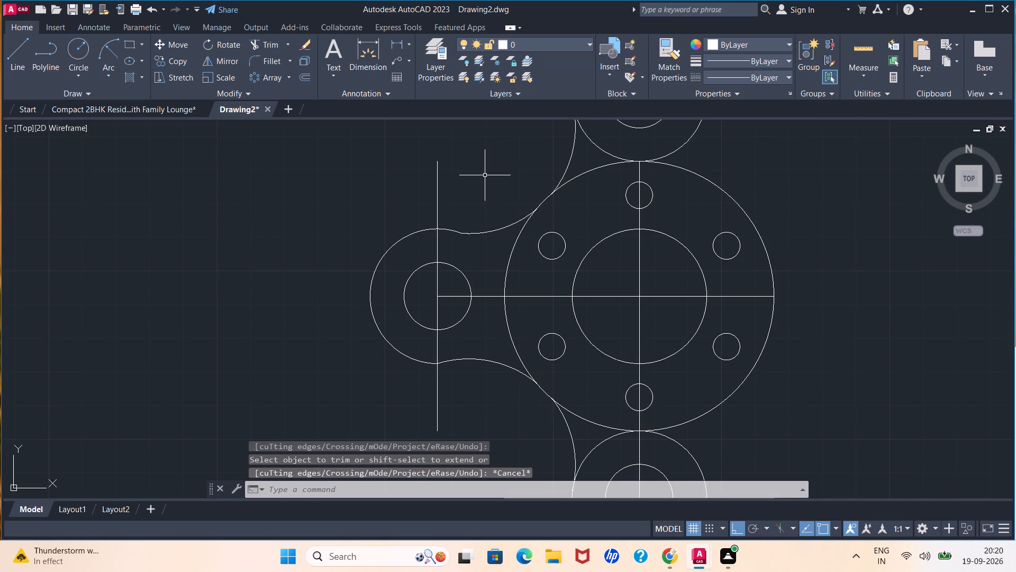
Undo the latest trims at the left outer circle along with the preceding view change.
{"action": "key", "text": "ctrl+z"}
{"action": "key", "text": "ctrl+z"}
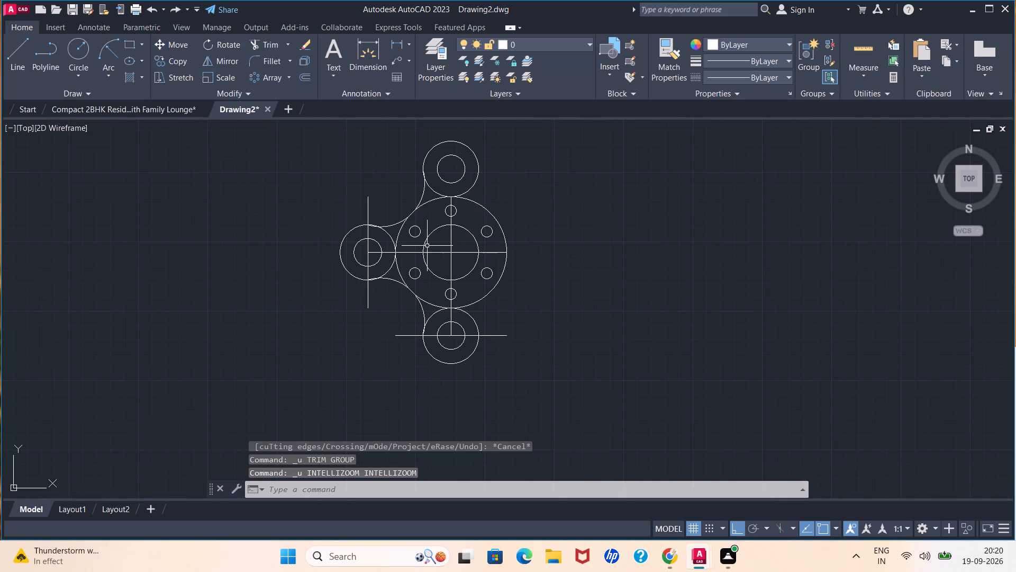
Trim both connecting arcs' overlaps inside the left outer circle and remove the circle's plate-facing side between them.
{"action": "scroll", "coordinate": [392, 236], "scroll_direction": "up", "scroll_amount": 3}
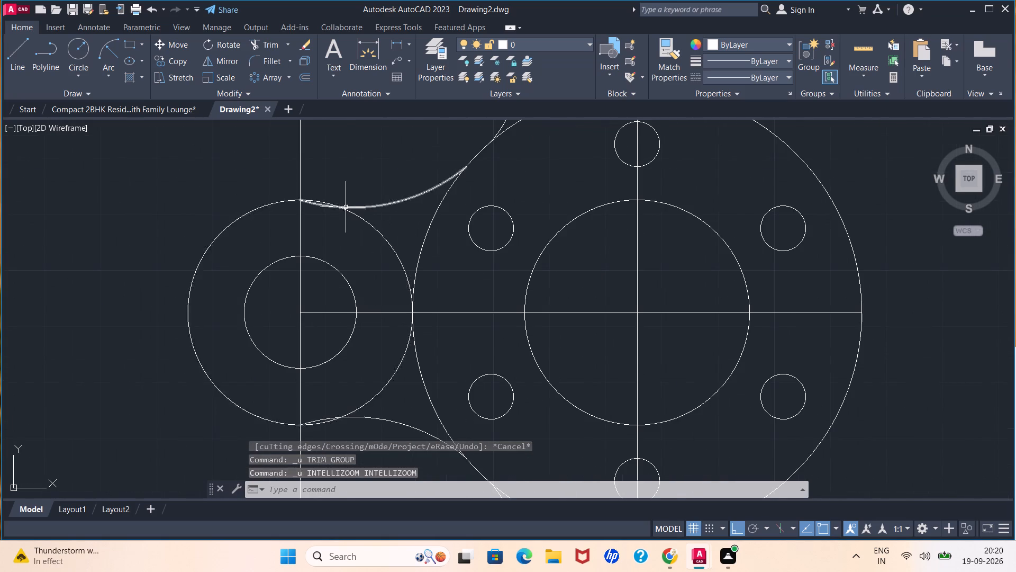
{"action": "scroll", "coordinate": [346, 206], "scroll_direction": "up", "scroll_amount": 2}
{"action": "left_click", "coordinate": [270, 46]}
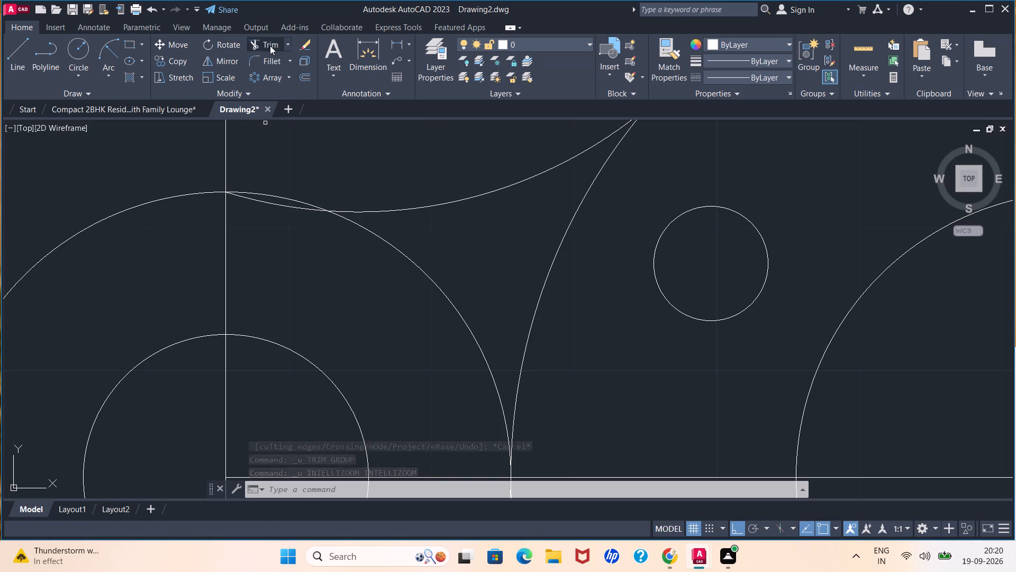
{"action": "left_click", "coordinate": [290, 209]}
{"action": "left_click", "coordinate": [290, 204]}
{"action": "left_click", "coordinate": [406, 256]}
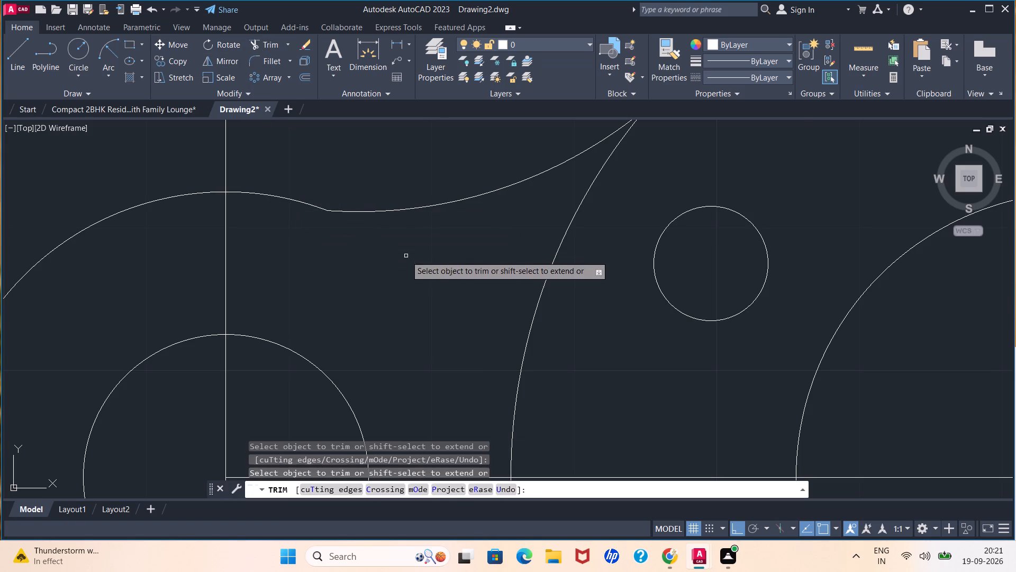
{"action": "scroll", "coordinate": [401, 178], "scroll_direction": "down", "scroll_amount": 2}
{"action": "scroll", "coordinate": [370, 399], "scroll_direction": "up", "scroll_amount": 2}
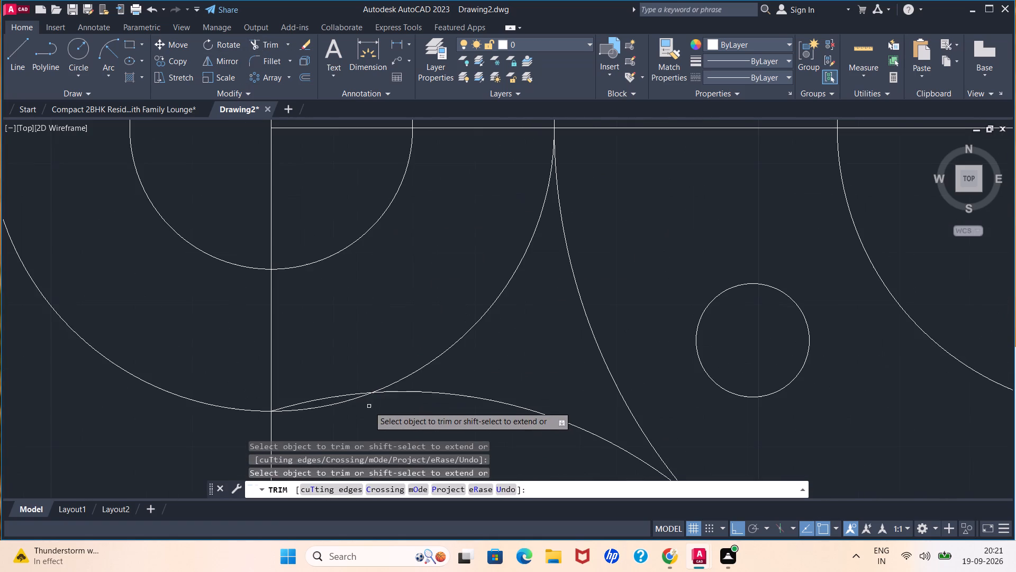
{"action": "left_click", "coordinate": [349, 393]}
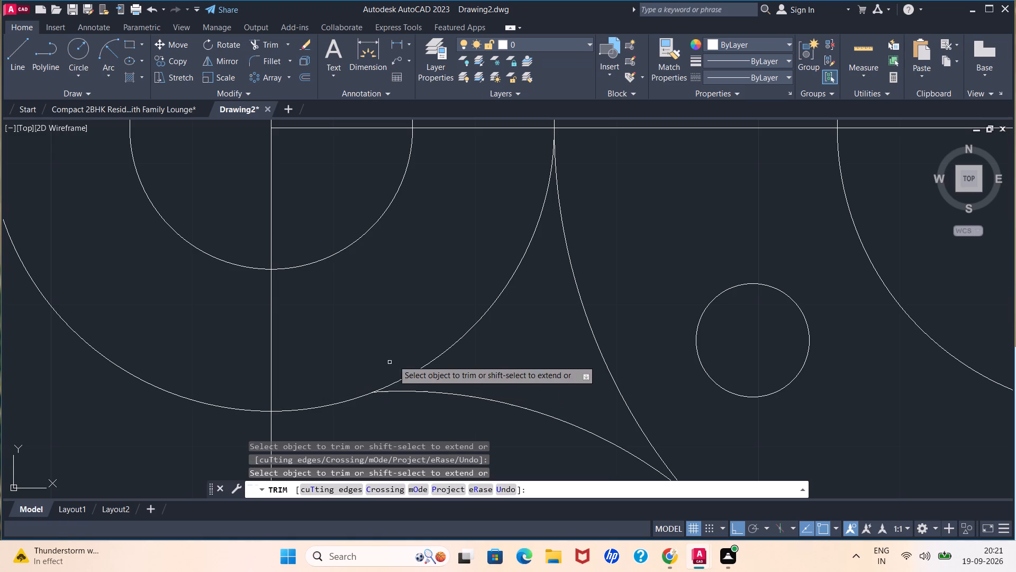
{"action": "left_click", "coordinate": [434, 356]}
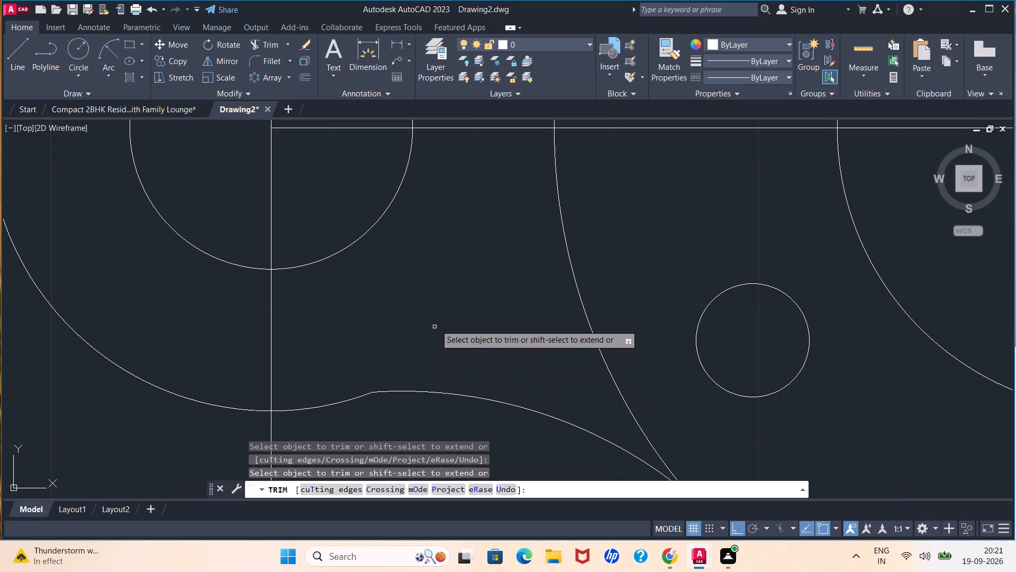
Trim the short segment of the upper outer circle that overlaps the end of the connecting arc on its left side.
{"action": "scroll", "coordinate": [437, 317], "scroll_direction": "down", "scroll_amount": 4}
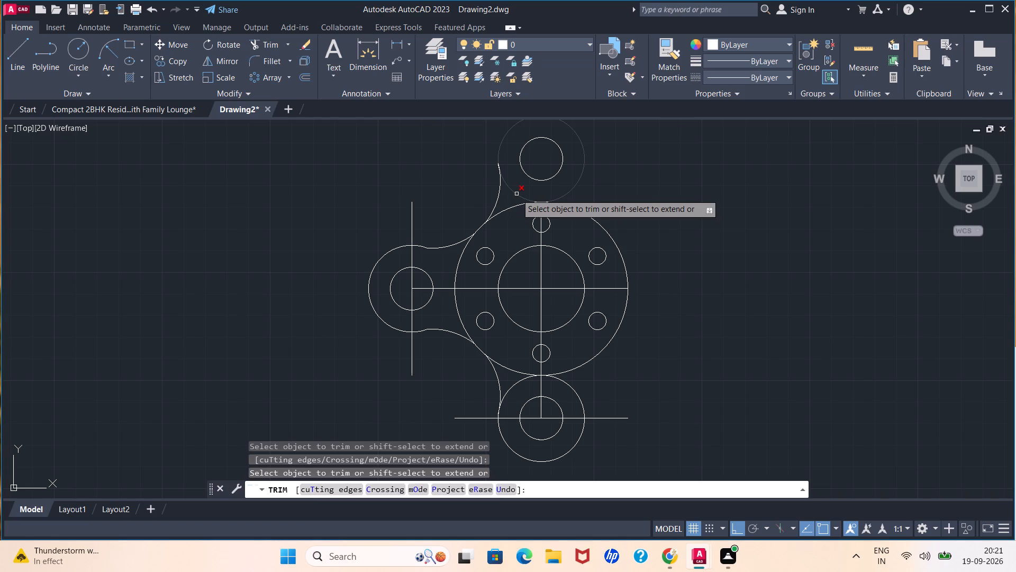
{"action": "scroll", "coordinate": [502, 169], "scroll_direction": "up", "scroll_amount": 5}
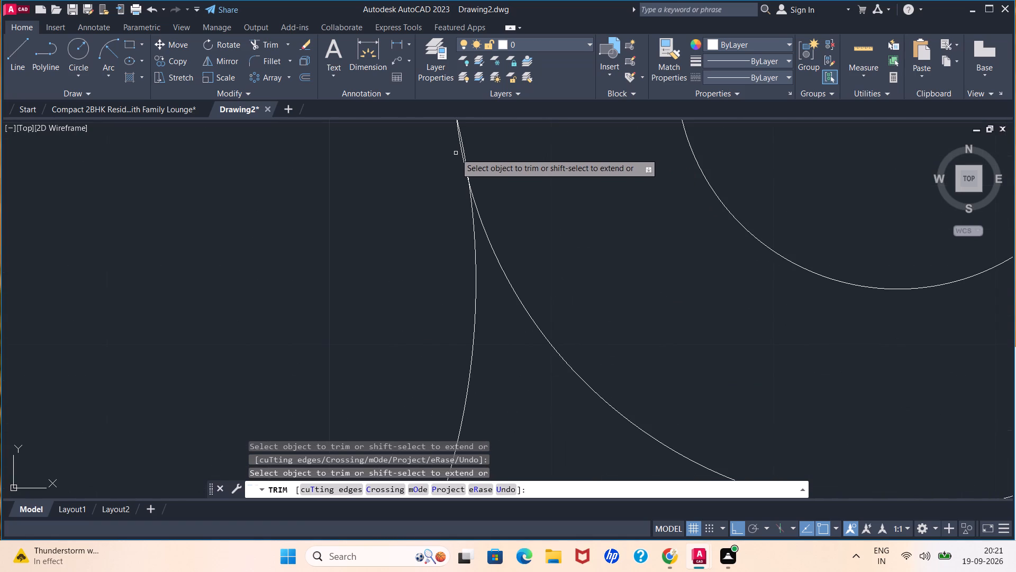
{"action": "scroll", "coordinate": [456, 152], "scroll_direction": "up", "scroll_amount": 2}
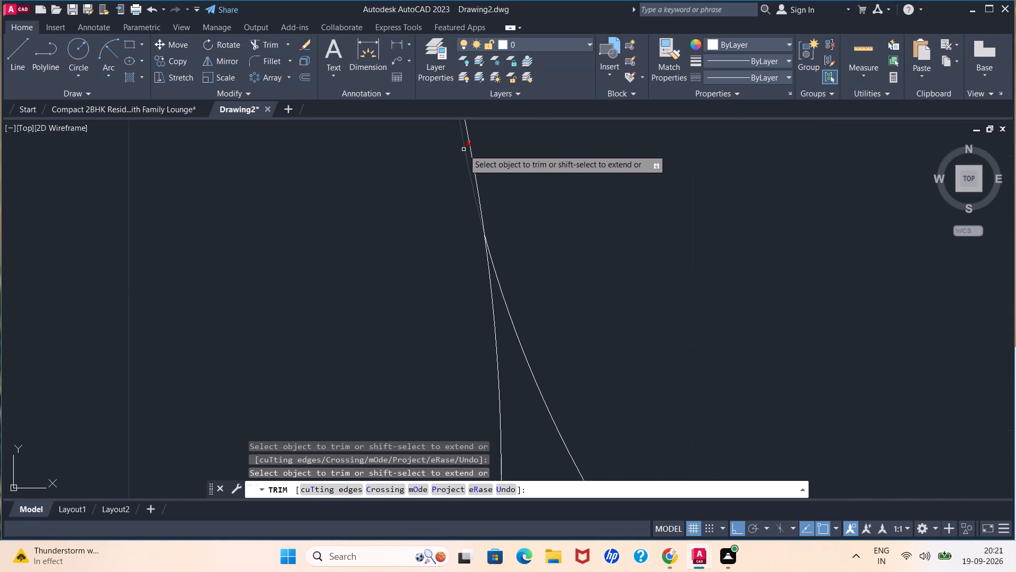
{"action": "scroll", "coordinate": [455, 159], "scroll_direction": "down", "scroll_amount": 2}
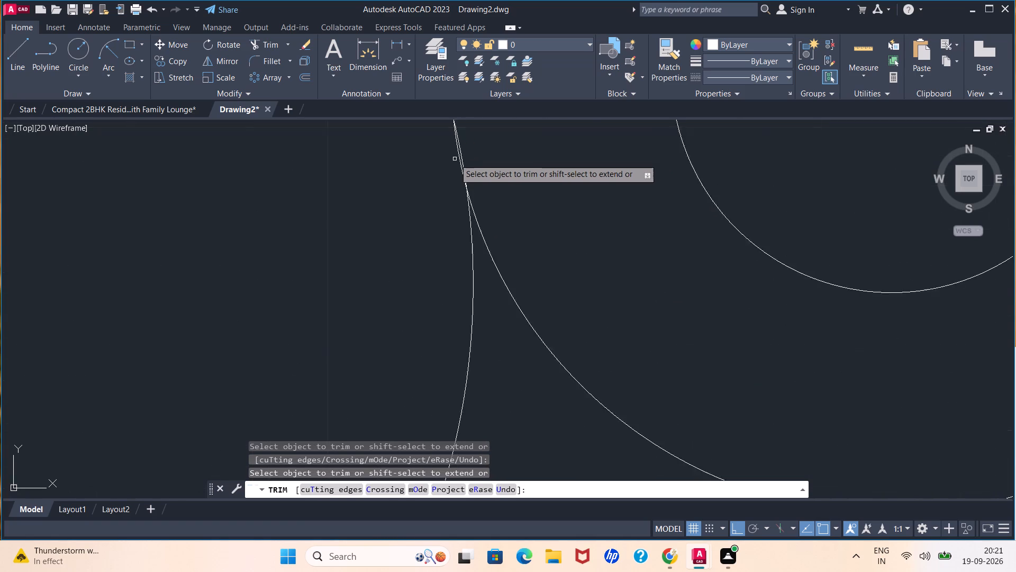
{"action": "scroll", "coordinate": [455, 159], "scroll_direction": "down", "scroll_amount": 1}
{"action": "middle_click_drag", "start_coordinate": [438, 243], "coordinate": [449, 360]}
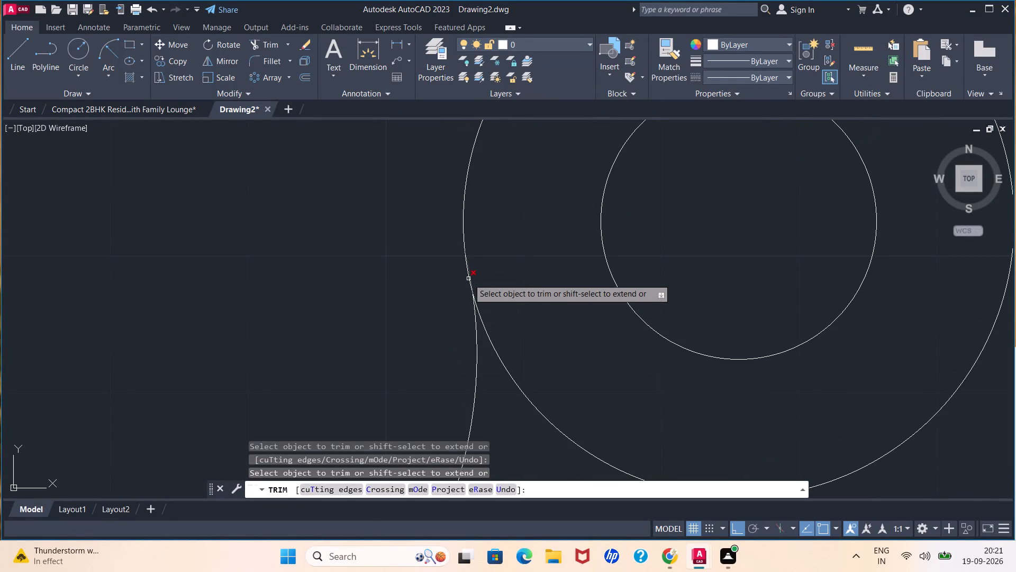
{"action": "scroll", "coordinate": [475, 277], "scroll_direction": "up", "scroll_amount": 3}
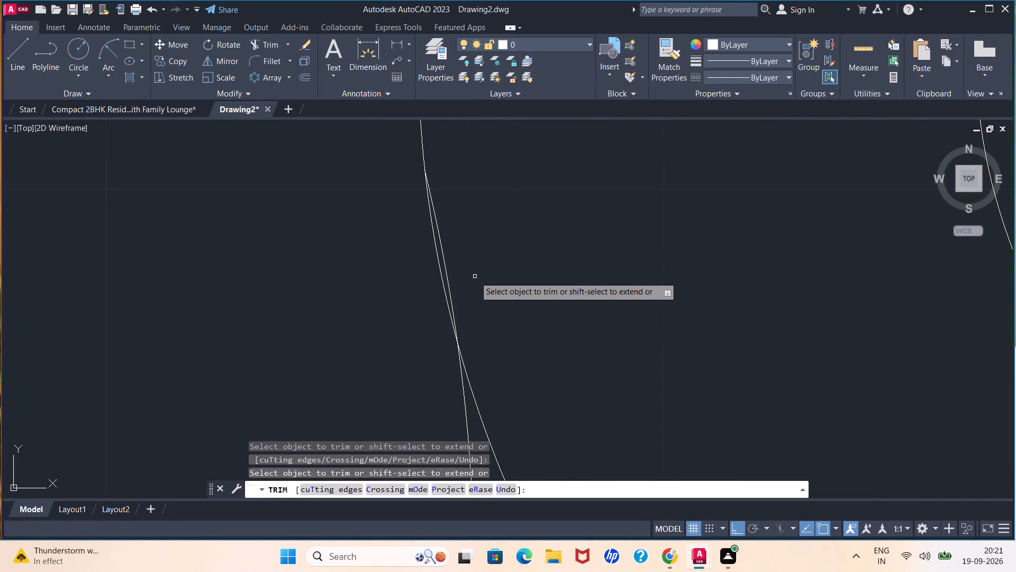
{"action": "left_click", "coordinate": [443, 277]}
{"action": "scroll", "coordinate": [632, 227], "scroll_direction": "down", "scroll_amount": 4}
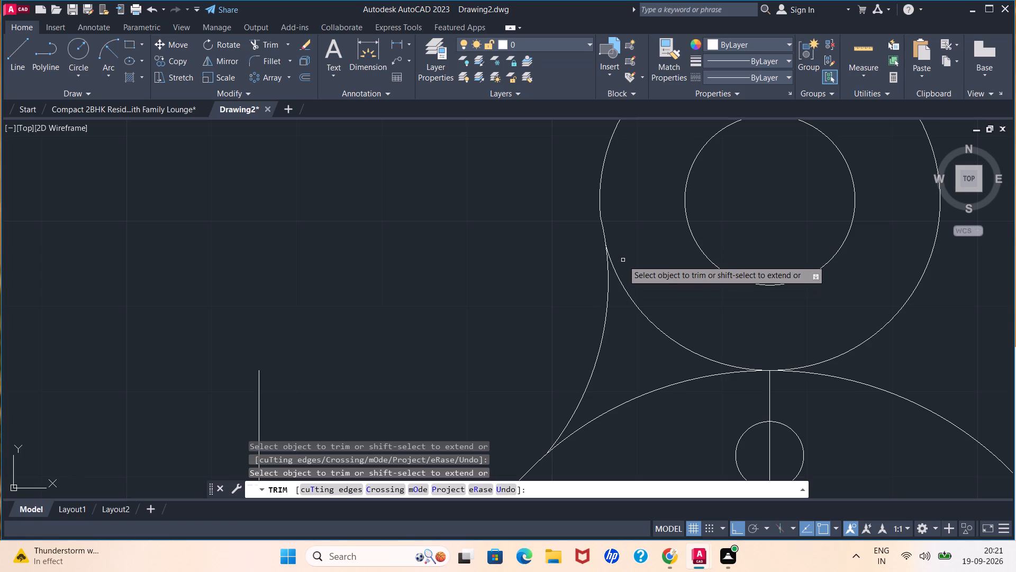
{"action": "scroll", "coordinate": [623, 260], "scroll_direction": "down", "scroll_amount": 1}
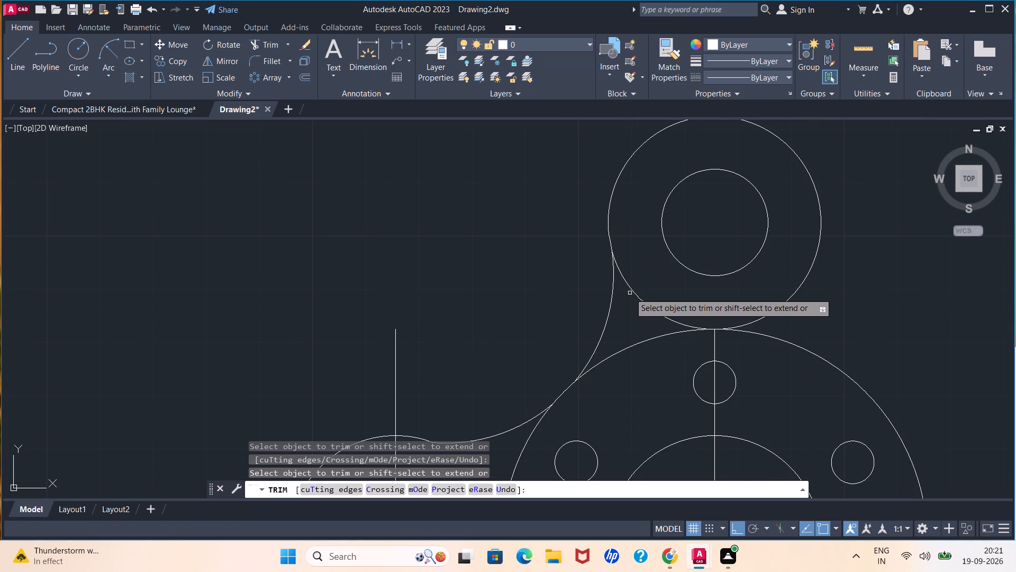
{"action": "scroll", "coordinate": [631, 290], "scroll_direction": "down", "scroll_amount": 1}
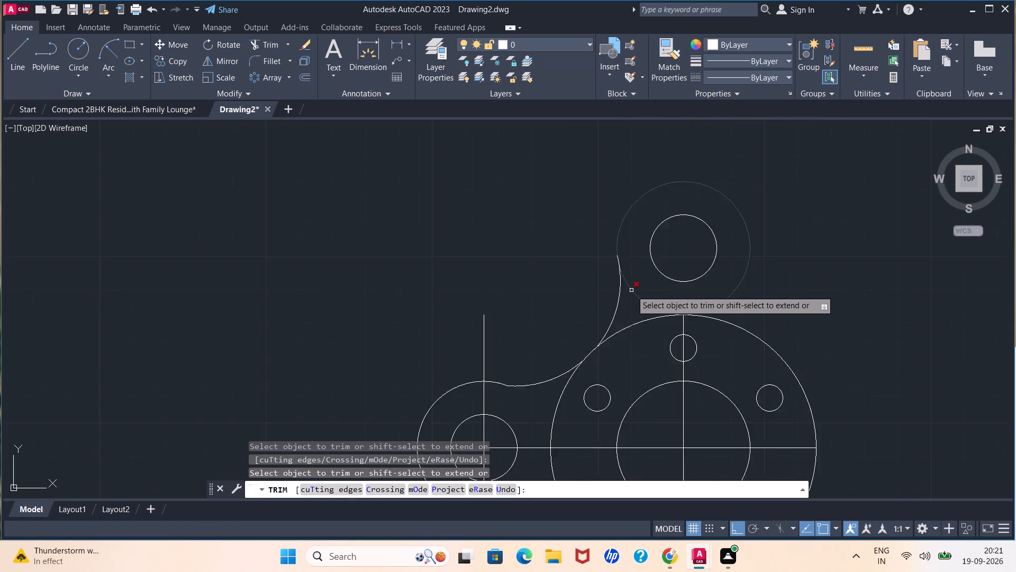
{"action": "scroll", "coordinate": [631, 290], "scroll_direction": "down", "scroll_amount": 1}
{"action": "key", "text": "space"}
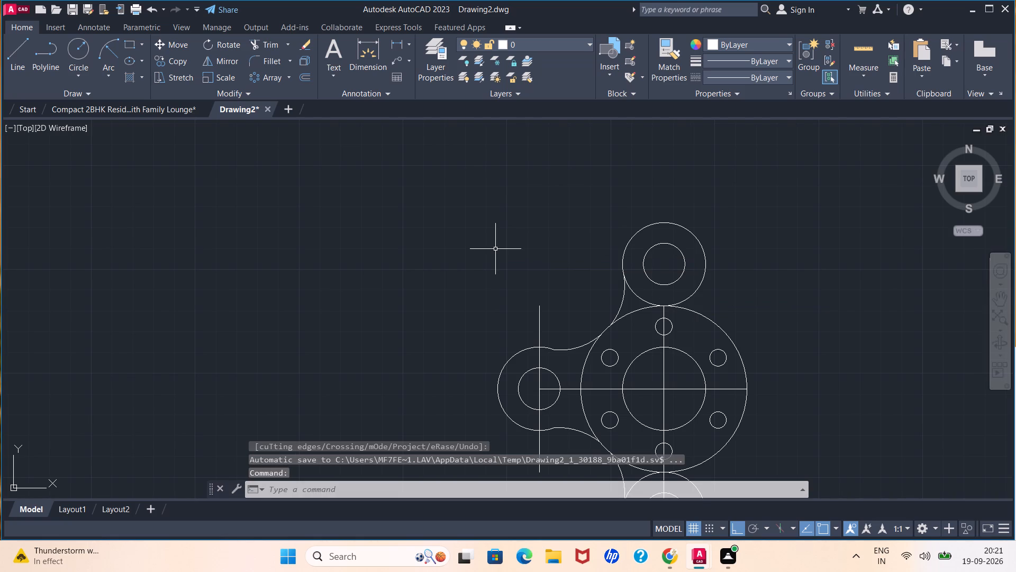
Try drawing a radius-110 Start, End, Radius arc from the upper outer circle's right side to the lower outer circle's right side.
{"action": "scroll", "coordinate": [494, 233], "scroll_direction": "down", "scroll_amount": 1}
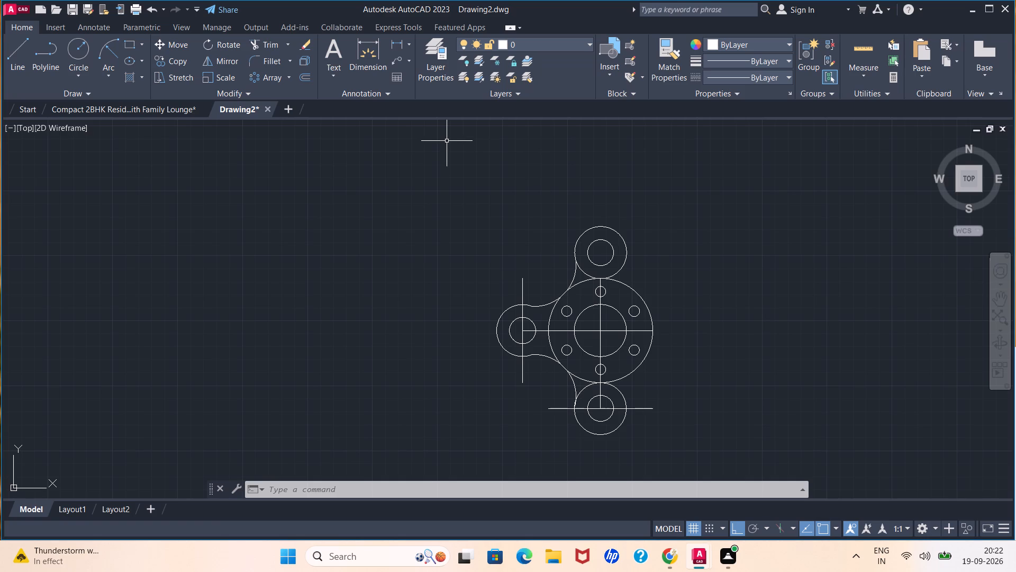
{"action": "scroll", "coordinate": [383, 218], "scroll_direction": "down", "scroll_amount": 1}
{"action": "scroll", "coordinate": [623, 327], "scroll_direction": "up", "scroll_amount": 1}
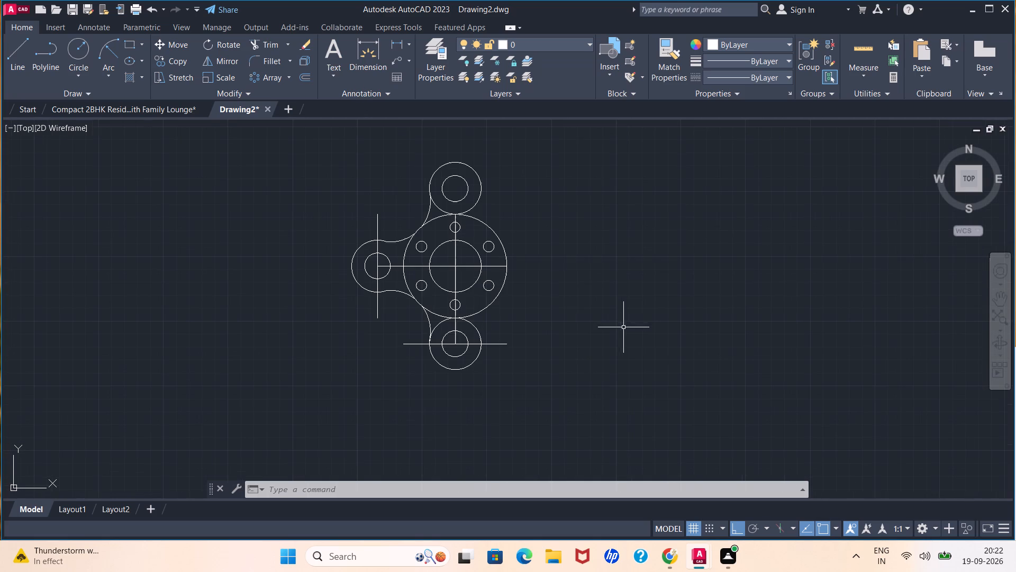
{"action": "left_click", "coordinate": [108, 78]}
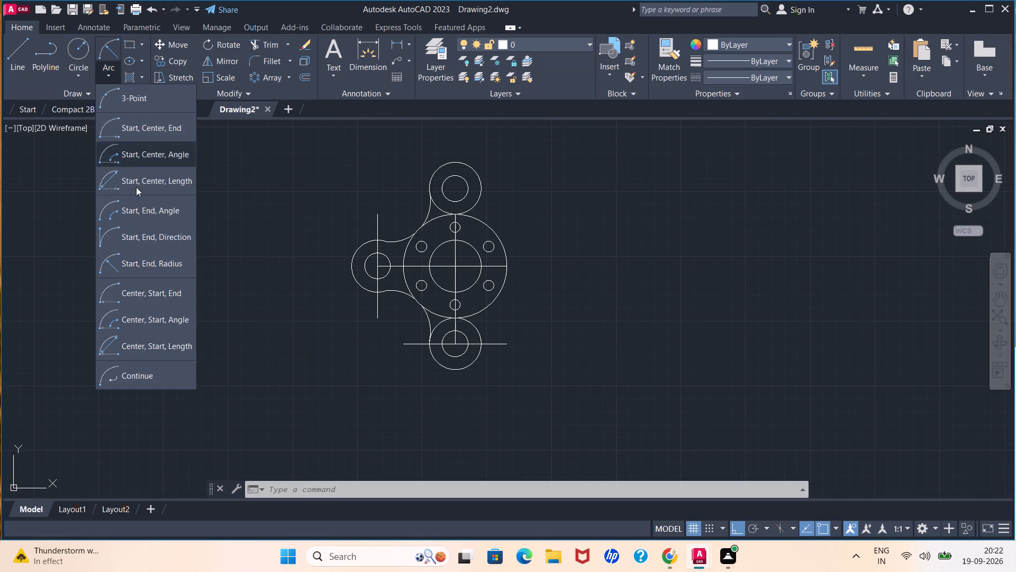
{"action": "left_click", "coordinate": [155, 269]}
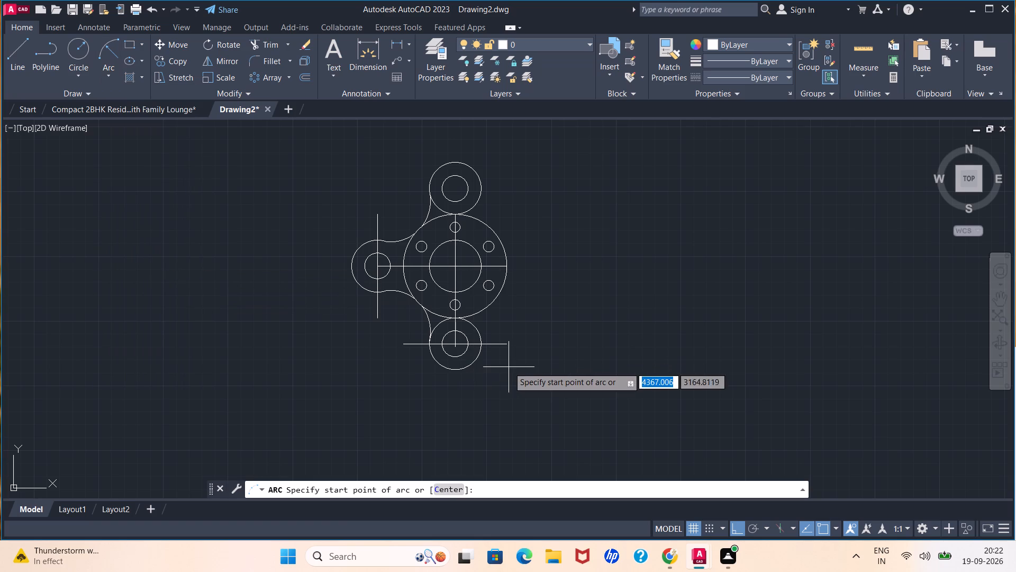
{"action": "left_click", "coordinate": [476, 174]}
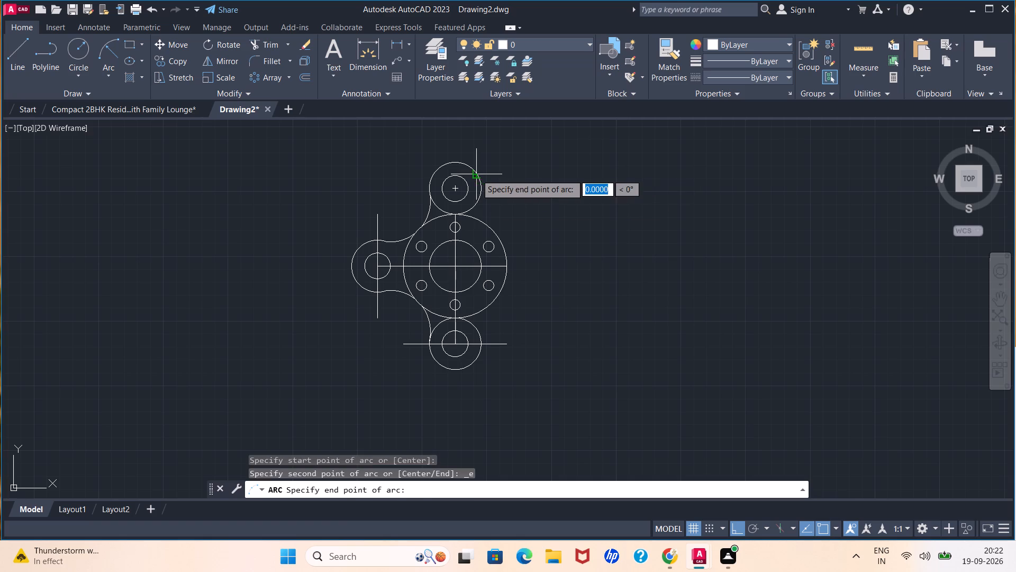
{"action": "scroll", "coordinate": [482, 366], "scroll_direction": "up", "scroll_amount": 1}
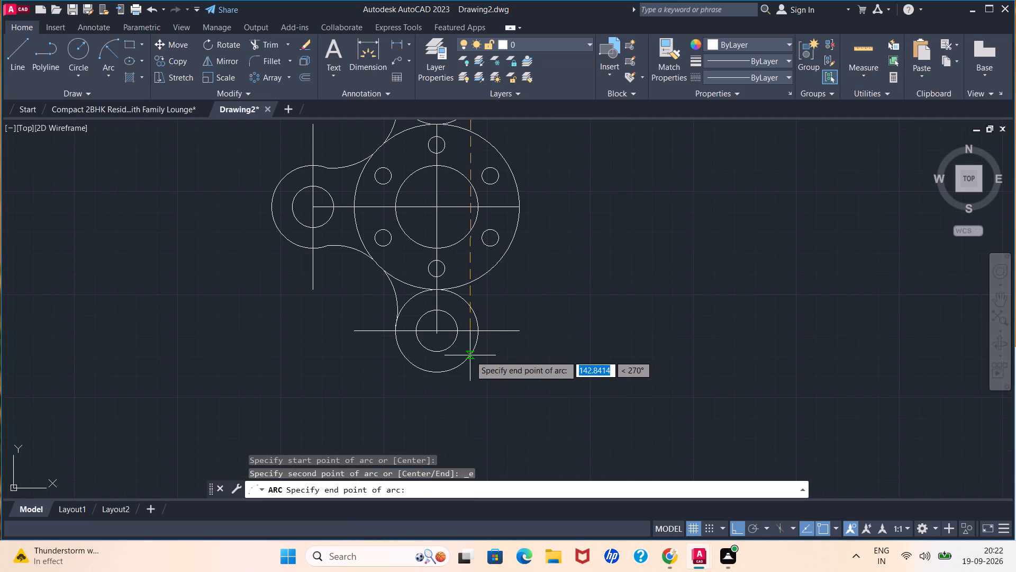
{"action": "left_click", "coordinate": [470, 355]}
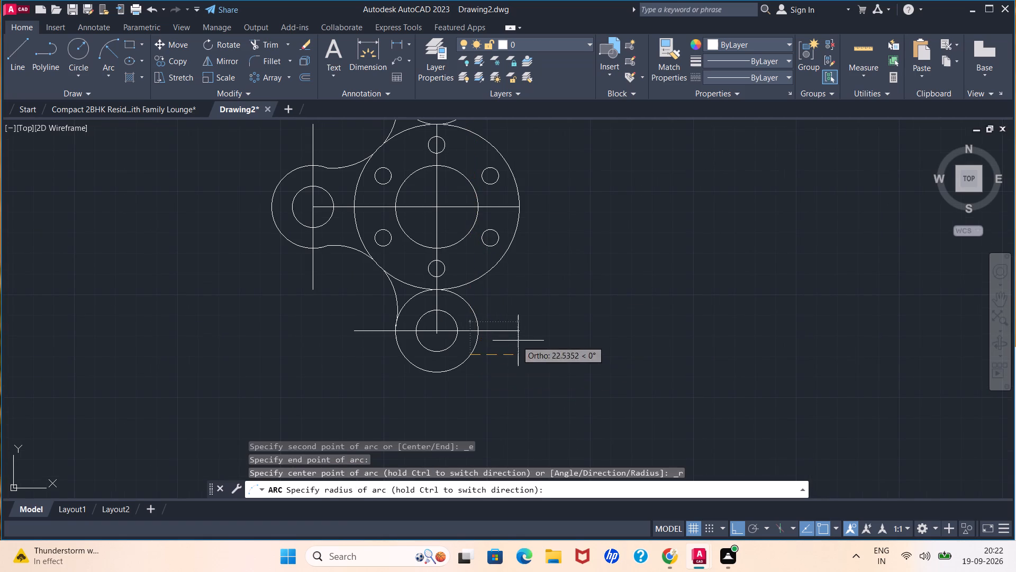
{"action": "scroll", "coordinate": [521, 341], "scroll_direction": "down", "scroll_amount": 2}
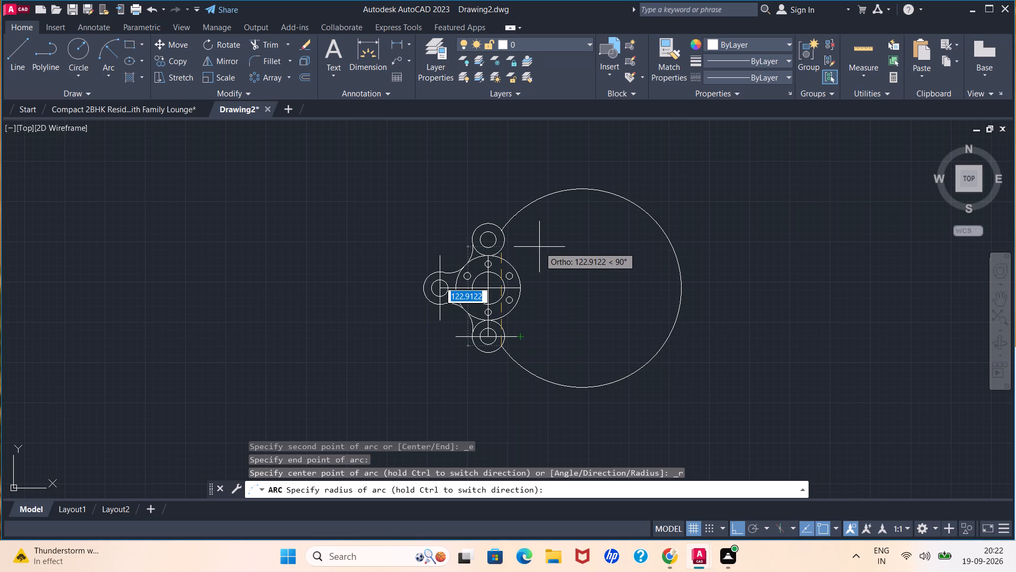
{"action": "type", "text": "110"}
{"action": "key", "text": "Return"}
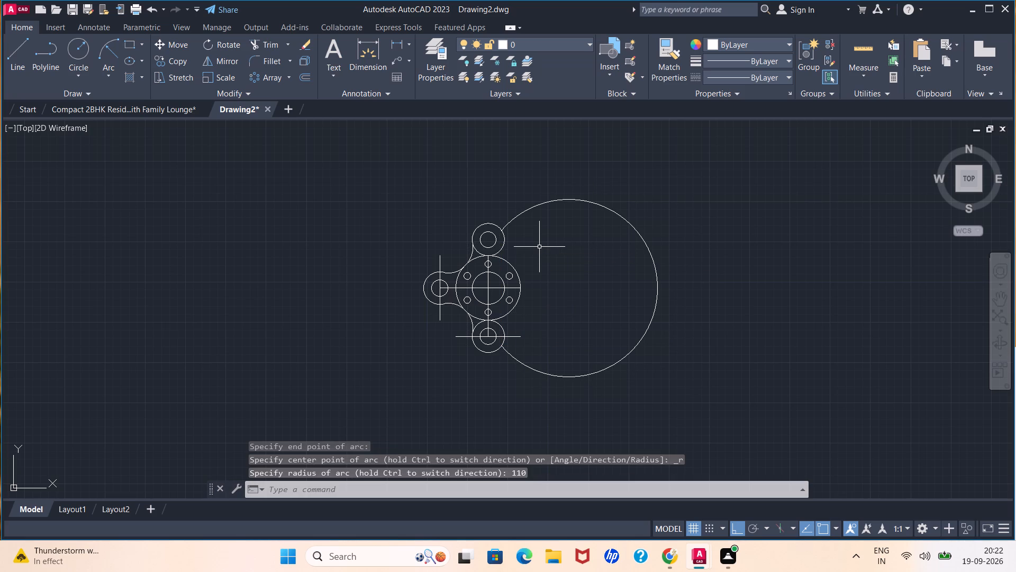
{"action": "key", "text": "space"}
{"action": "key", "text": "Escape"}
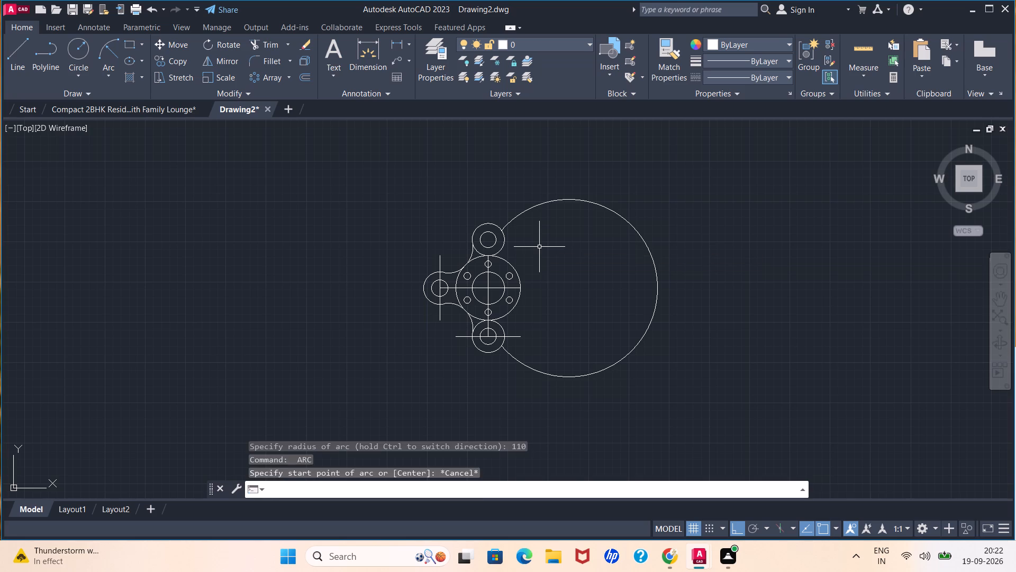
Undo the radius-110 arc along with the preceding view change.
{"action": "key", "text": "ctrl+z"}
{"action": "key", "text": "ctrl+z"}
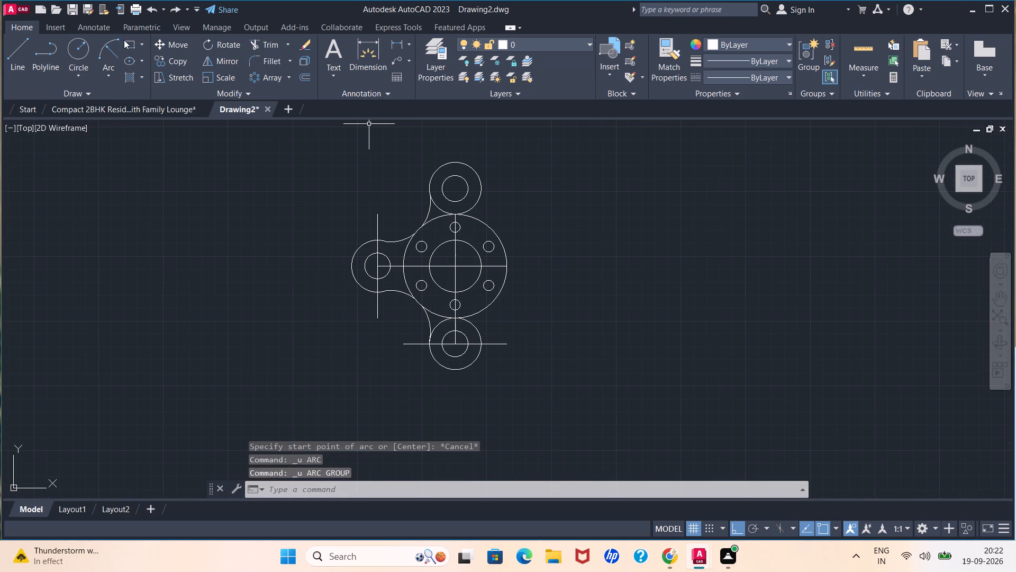
Draw a Start, End, Radius arc of radius 110 from the lower outer circle's right side up to the upper outer circle's right side.
{"action": "left_click", "coordinate": [116, 49]}
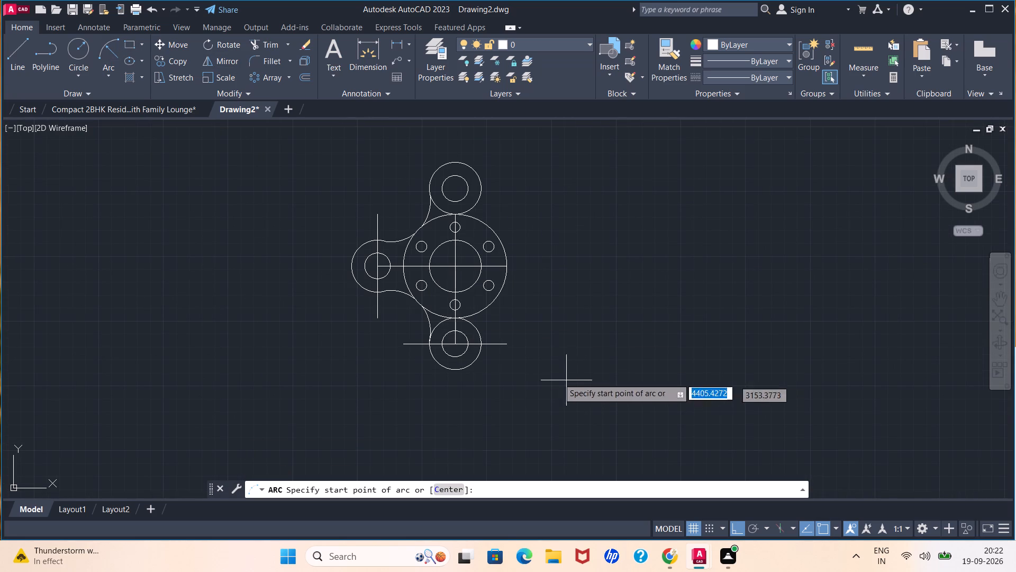
{"action": "scroll", "coordinate": [461, 367], "scroll_direction": "up", "scroll_amount": 1}
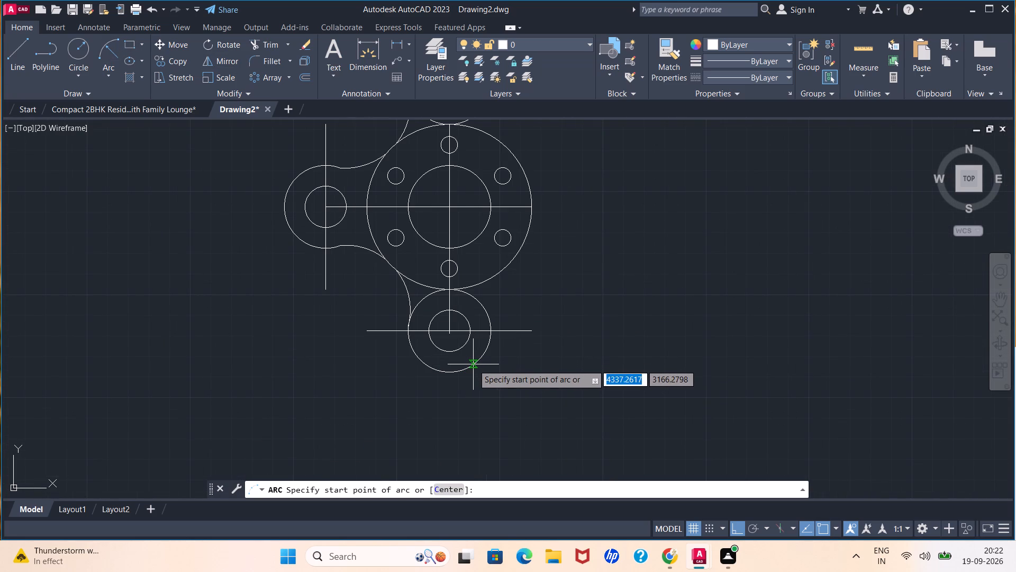
{"action": "left_click", "coordinate": [473, 364]}
{"action": "scroll", "coordinate": [510, 397], "scroll_direction": "down", "scroll_amount": 1}
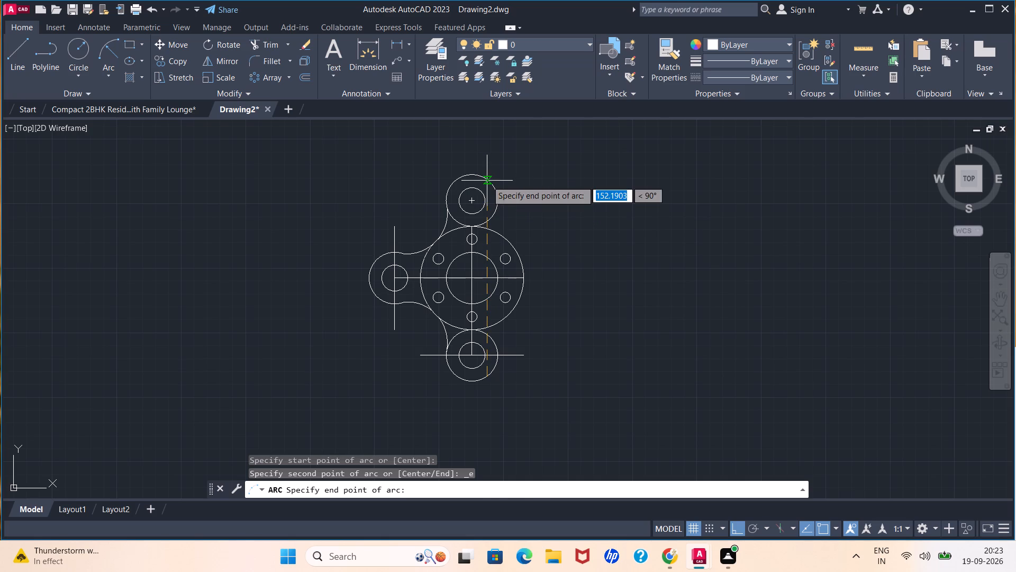
{"action": "left_click", "coordinate": [487, 181]}
{"action": "scroll", "coordinate": [549, 266], "scroll_direction": "down", "scroll_amount": 4}
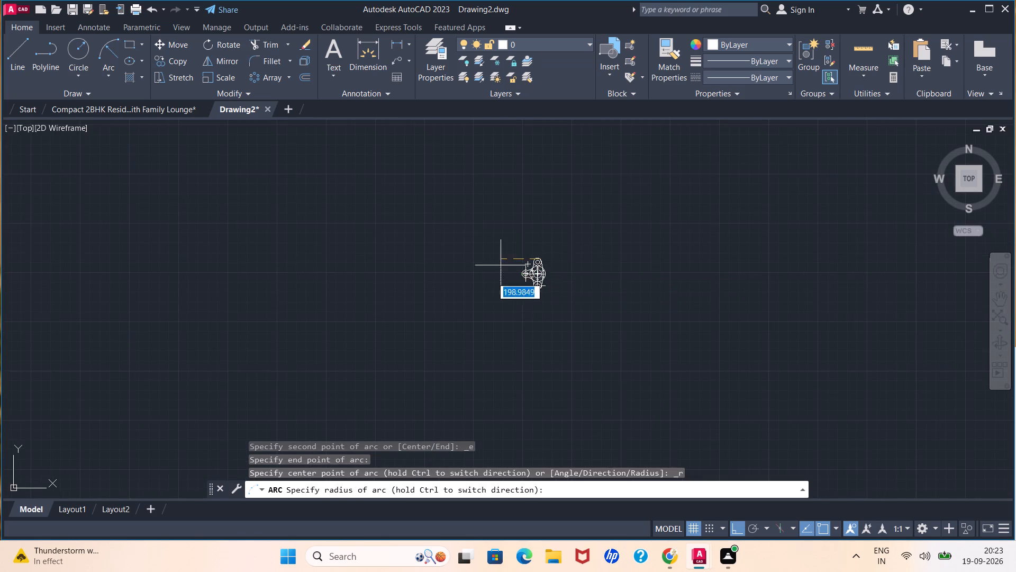
{"action": "scroll", "coordinate": [556, 279], "scroll_direction": "up", "scroll_amount": 3}
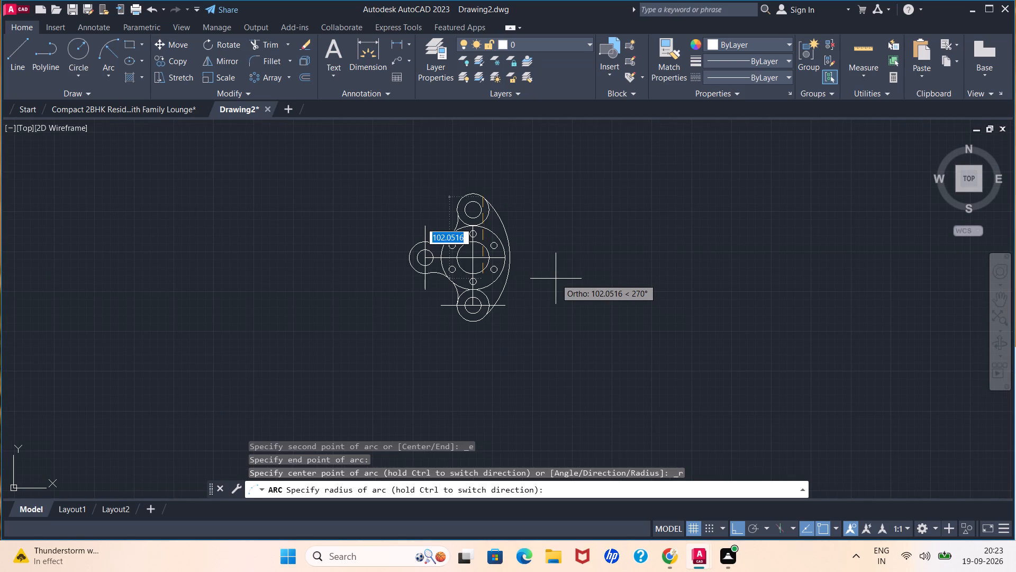
{"action": "type", "text": "110"}
{"action": "key", "text": "Return"}
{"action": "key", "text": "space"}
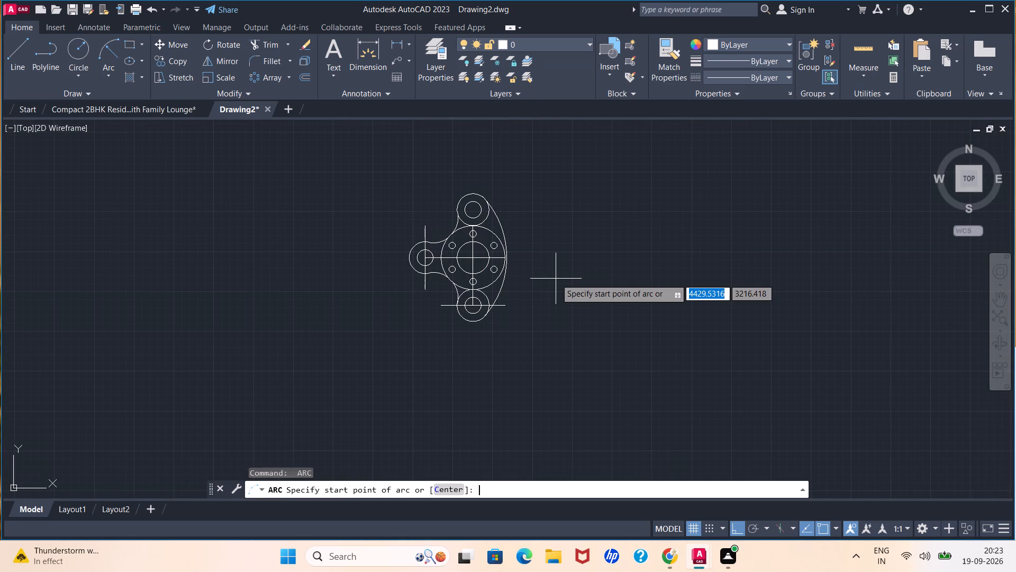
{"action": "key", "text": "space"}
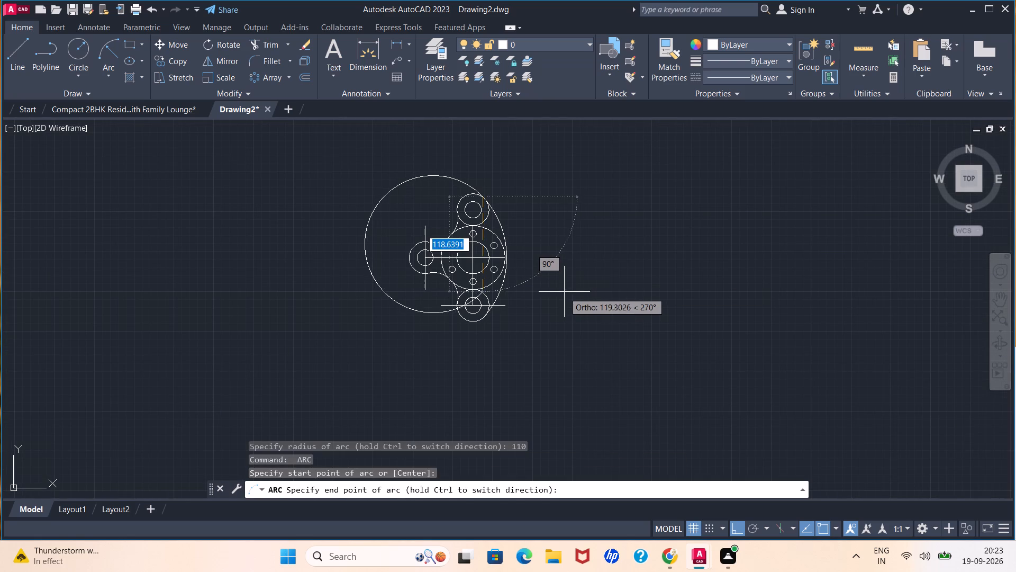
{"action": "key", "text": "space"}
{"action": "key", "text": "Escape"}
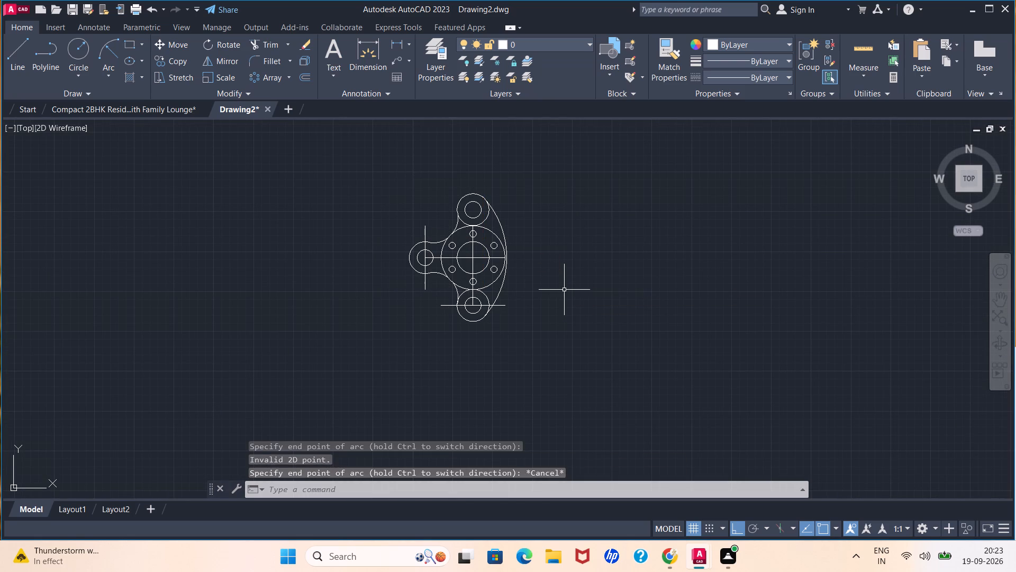
Trim the lower outer circle between its horizontal centerline and the radius-110 arc, plus its short segment lying outside that arc.
{"action": "scroll", "coordinate": [501, 326], "scroll_direction": "up", "scroll_amount": 5}
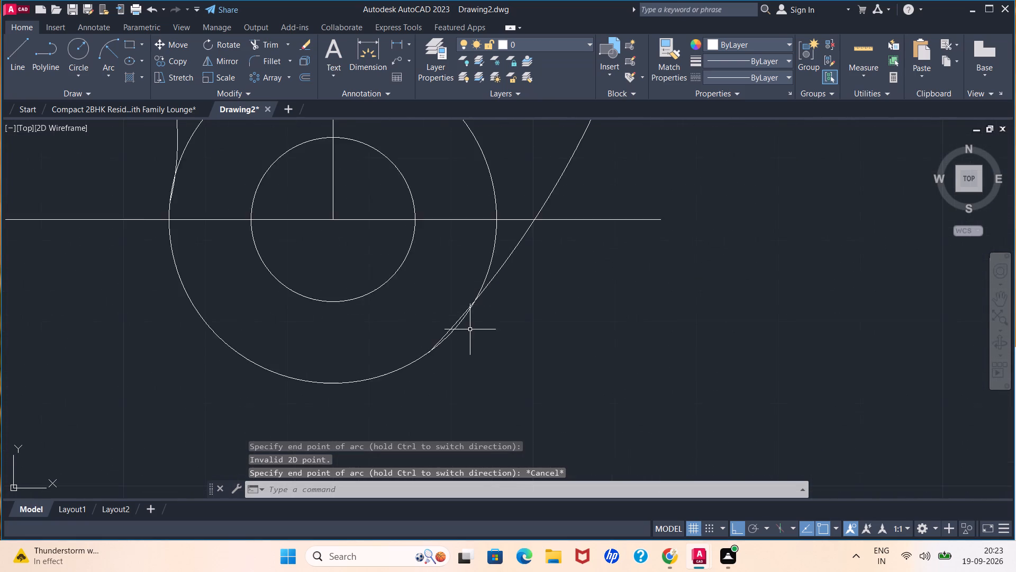
{"action": "scroll", "coordinate": [468, 329], "scroll_direction": "up", "scroll_amount": 1}
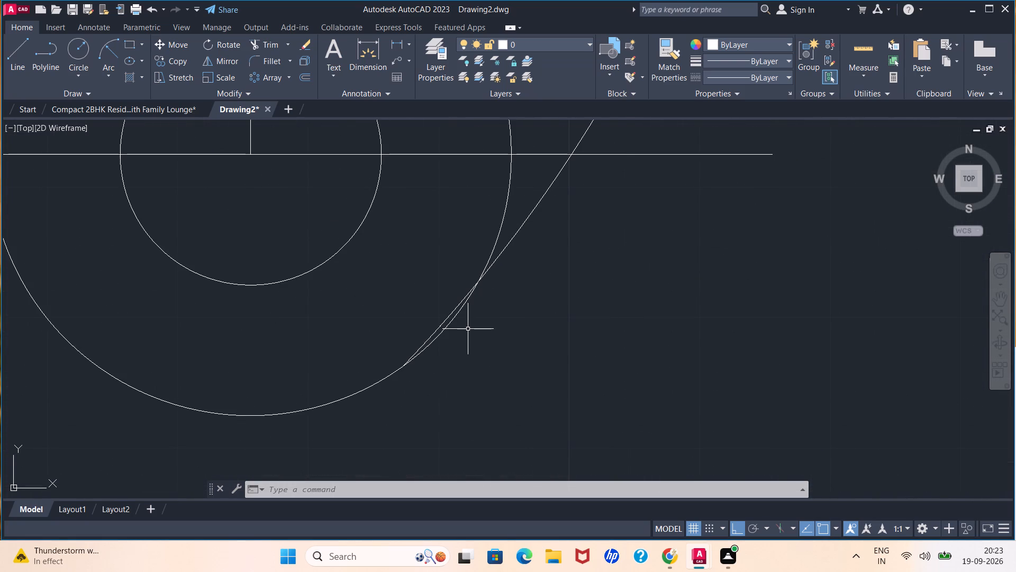
{"action": "right_click_drag", "start_coordinate": [468, 329], "coordinate": [455, 348]}
{"action": "left_click", "coordinate": [525, 406]}
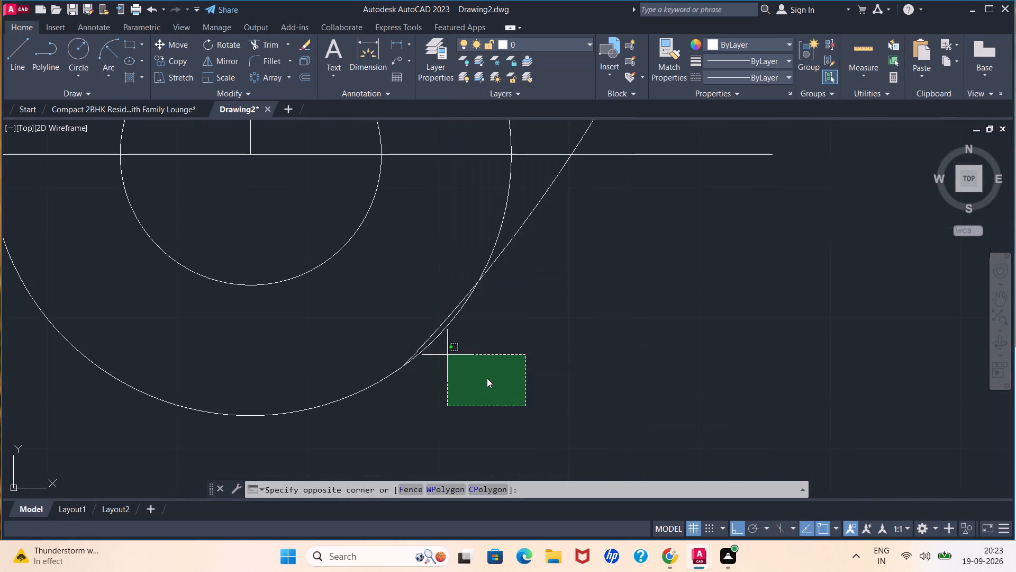
{"action": "left_click", "coordinate": [488, 376]}
{"action": "left_click", "coordinate": [253, 40]}
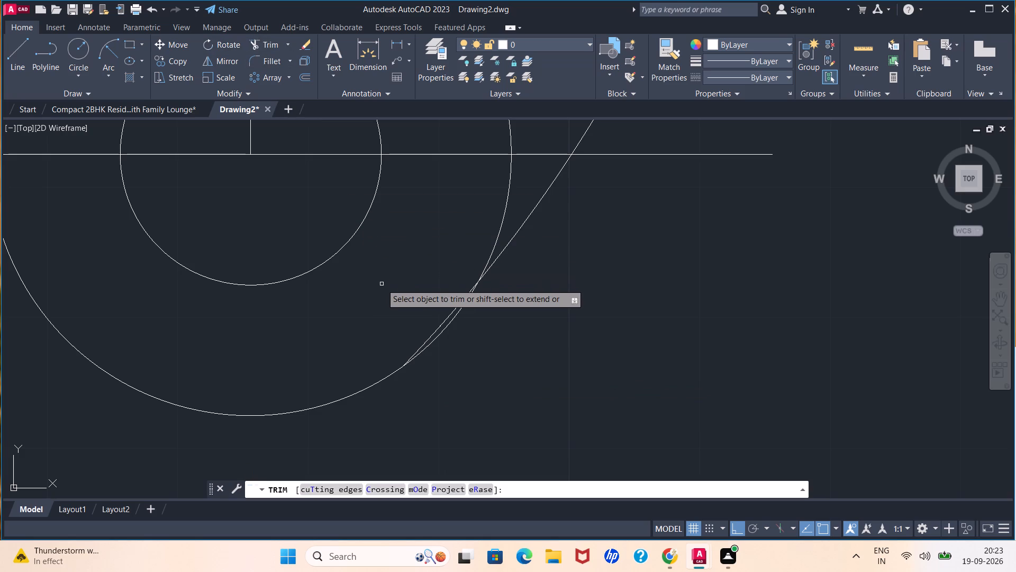
{"action": "left_click", "coordinate": [501, 231]}
{"action": "left_click", "coordinate": [500, 230]}
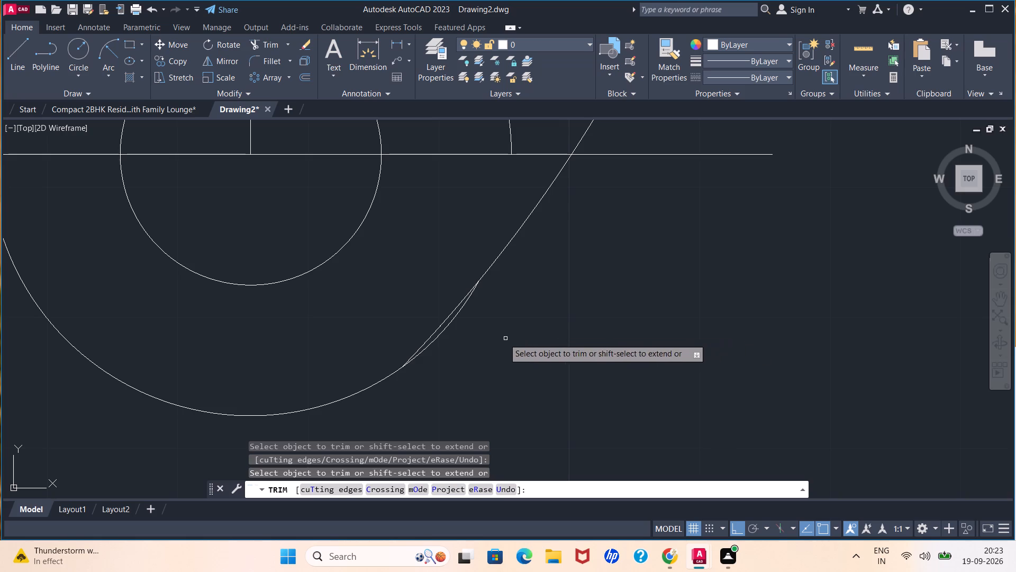
{"action": "left_click", "coordinate": [442, 331]}
{"action": "left_click", "coordinate": [447, 329]}
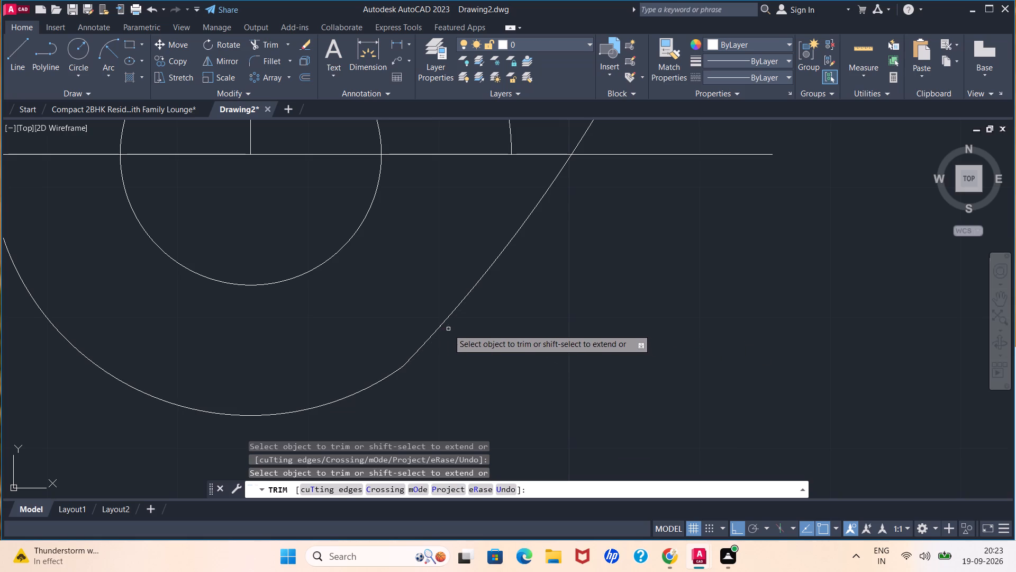
Trim the upper outer circle's short segment outside the radius-110 arc and its inner portion between that arc and the connecting arc.
{"action": "scroll", "coordinate": [483, 354], "scroll_direction": "down", "scroll_amount": 4}
{"action": "scroll", "coordinate": [508, 398], "scroll_direction": "down", "scroll_amount": 1}
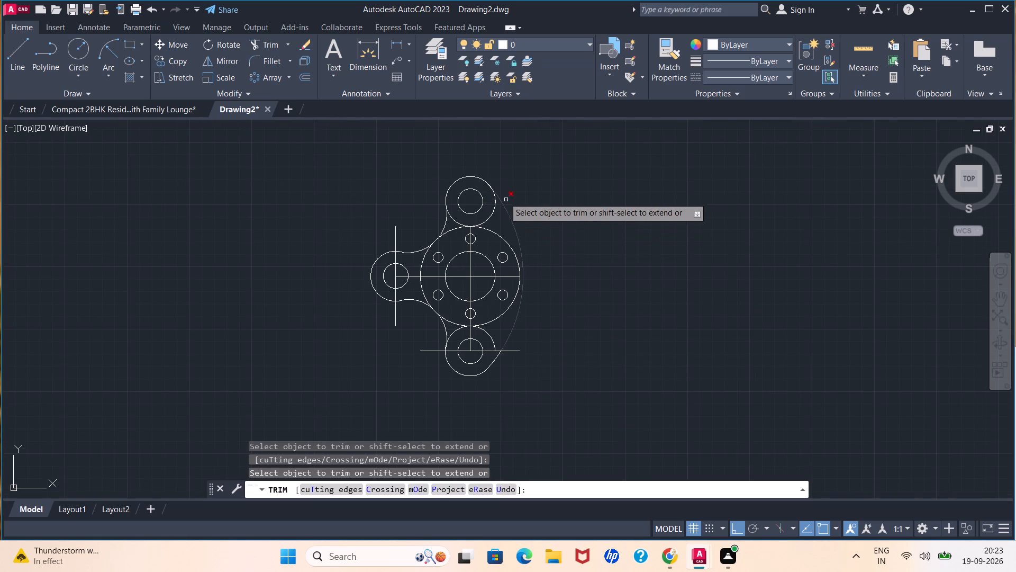
{"action": "scroll", "coordinate": [494, 180], "scroll_direction": "up", "scroll_amount": 5}
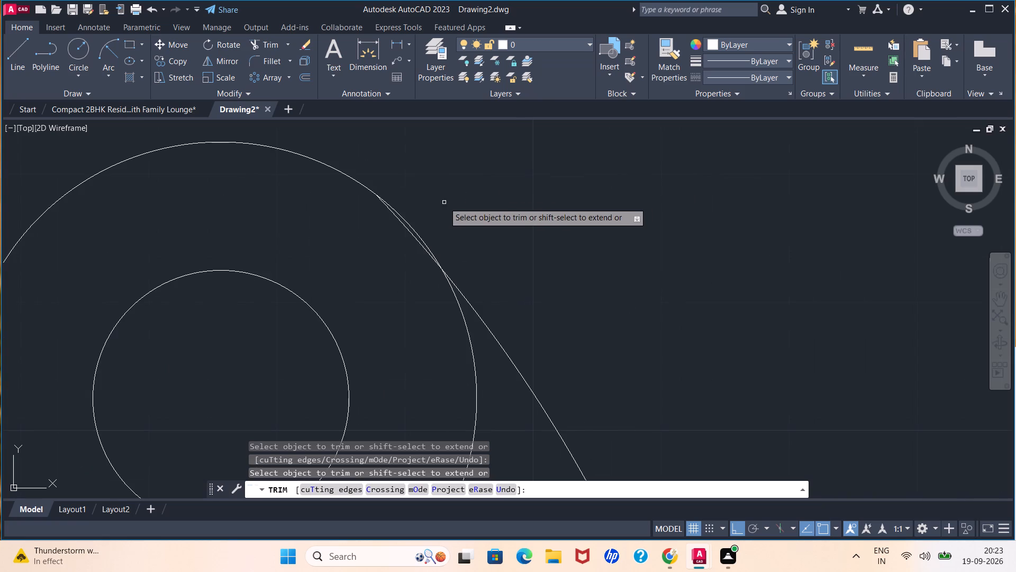
{"action": "left_click", "coordinate": [419, 233]}
{"action": "scroll", "coordinate": [519, 214], "scroll_direction": "down", "scroll_amount": 3}
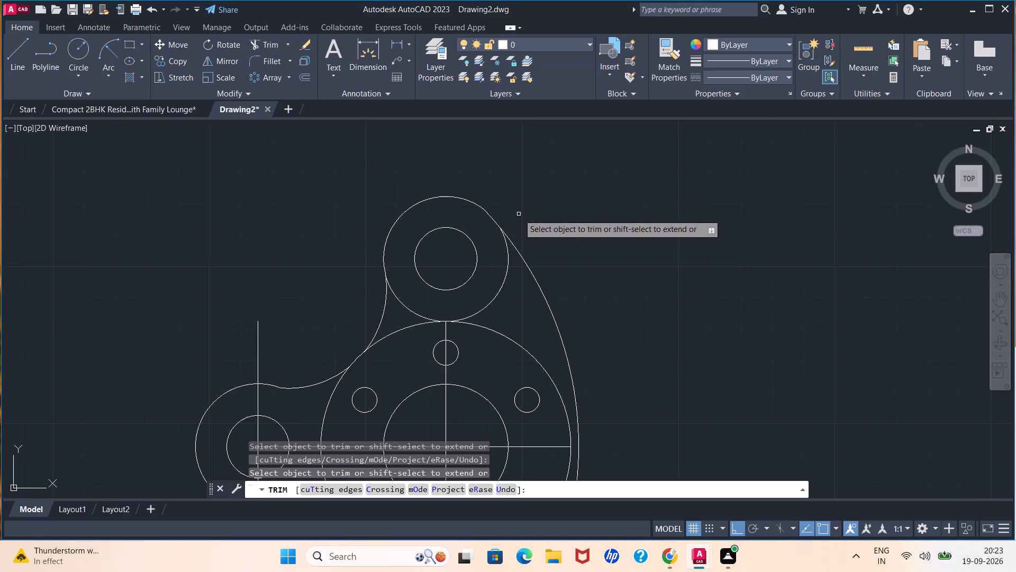
{"action": "left_click", "coordinate": [504, 280]}
{"action": "scroll", "coordinate": [579, 219], "scroll_direction": "down", "scroll_amount": 3}
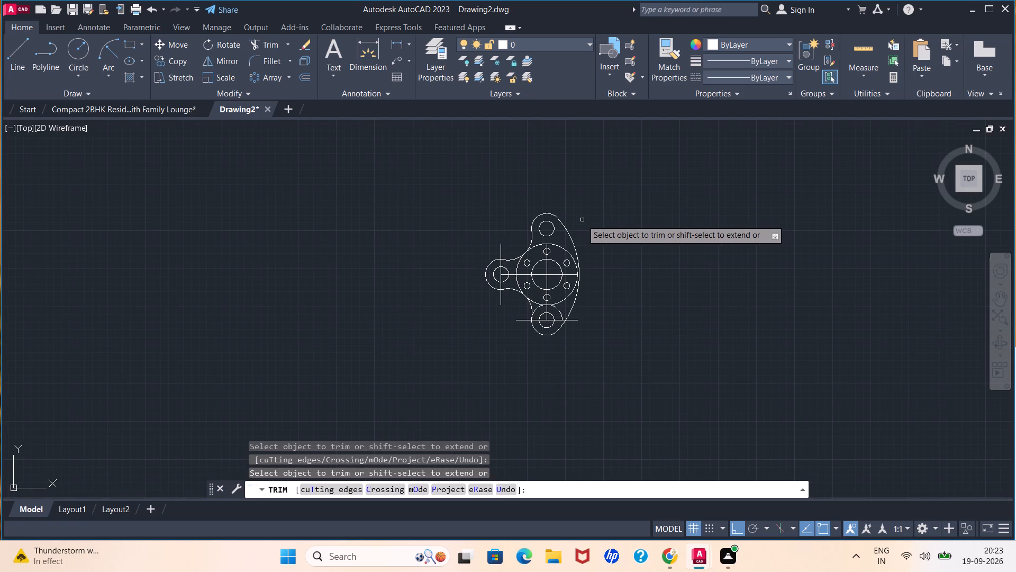
Trim the upper portion of the lower outer circle, on both sides of the vertical centerline, facing the central flange circle.
{"action": "scroll", "coordinate": [550, 310], "scroll_direction": "up", "scroll_amount": 2}
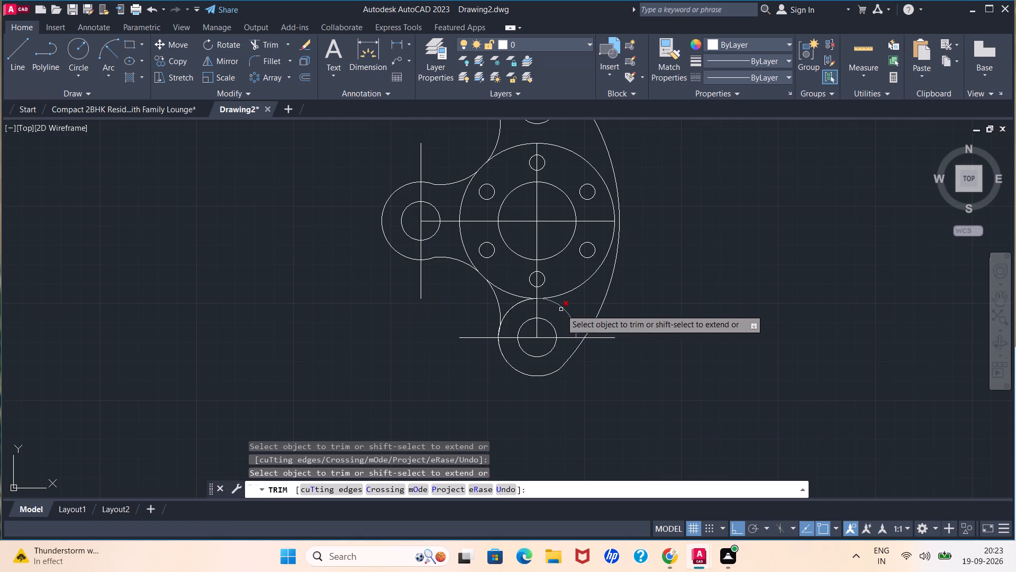
{"action": "left_click", "coordinate": [563, 311]}
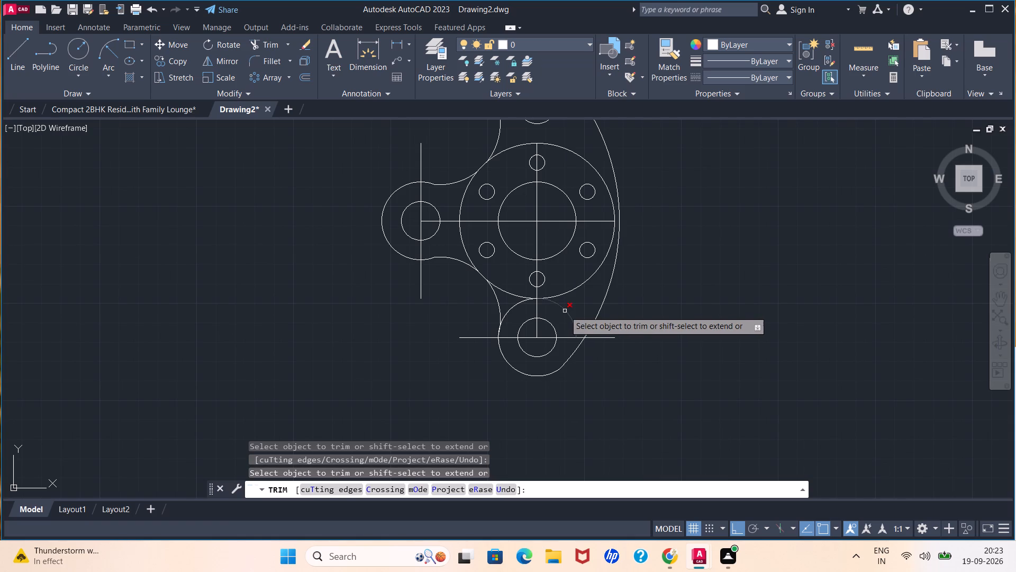
{"action": "left_click", "coordinate": [565, 311]}
{"action": "left_click", "coordinate": [507, 310]}
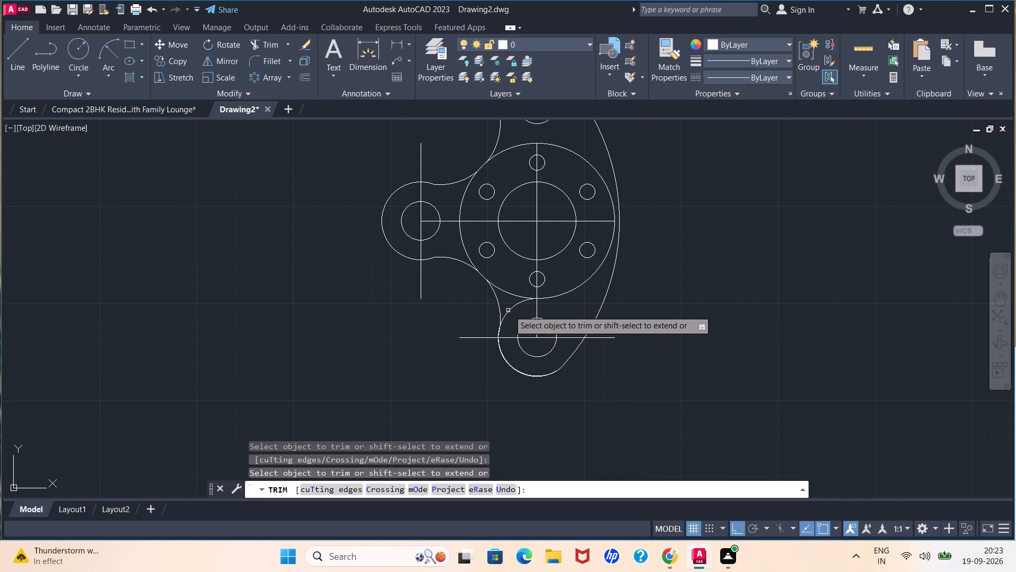
{"action": "left_click", "coordinate": [513, 308]}
{"action": "left_click", "coordinate": [513, 308]}
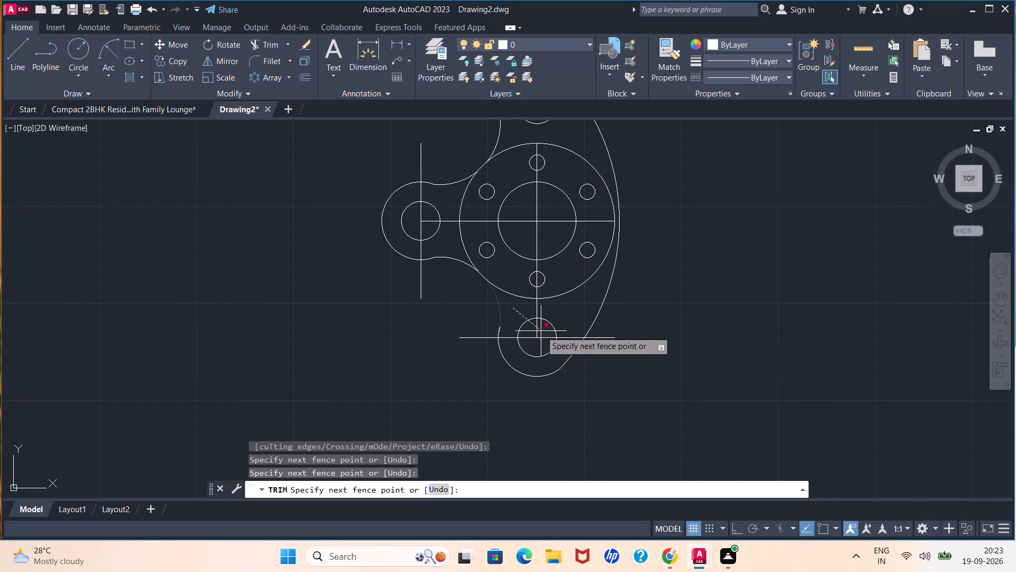
{"action": "left_click", "coordinate": [511, 318]}
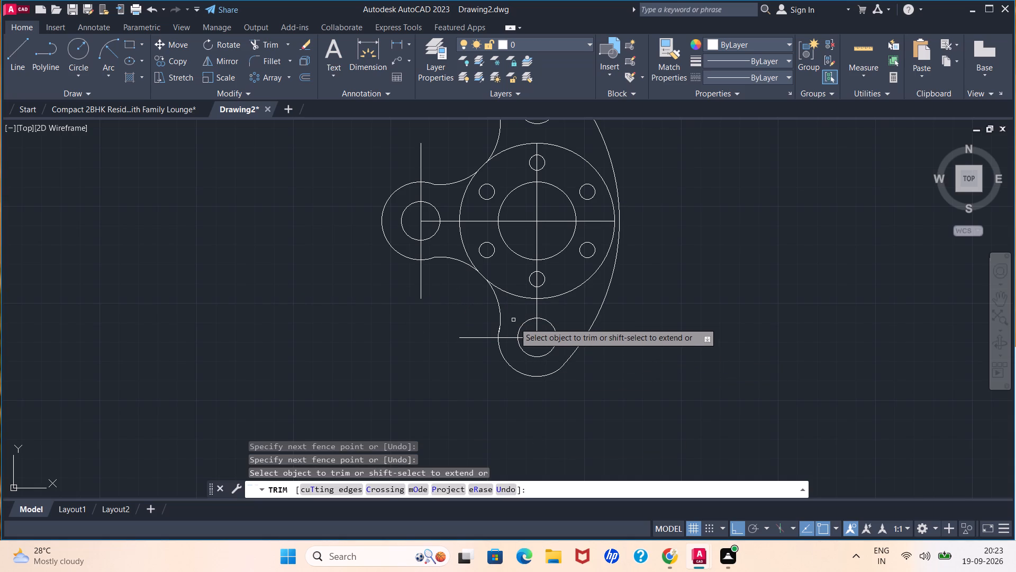
{"action": "scroll", "coordinate": [513, 323], "scroll_direction": "down", "scroll_amount": 2}
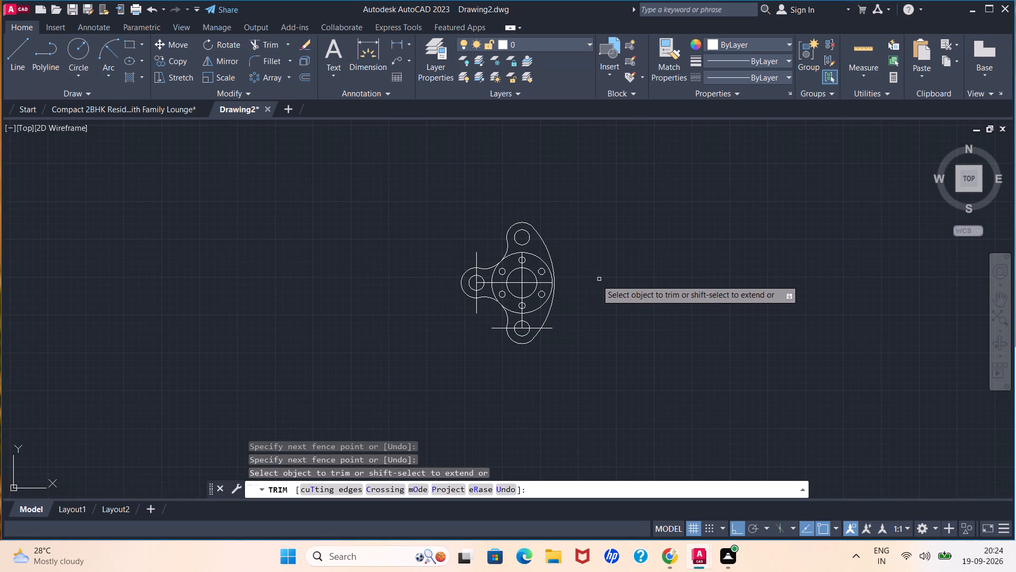
{"action": "scroll", "coordinate": [494, 340], "scroll_direction": "up", "scroll_amount": 2}
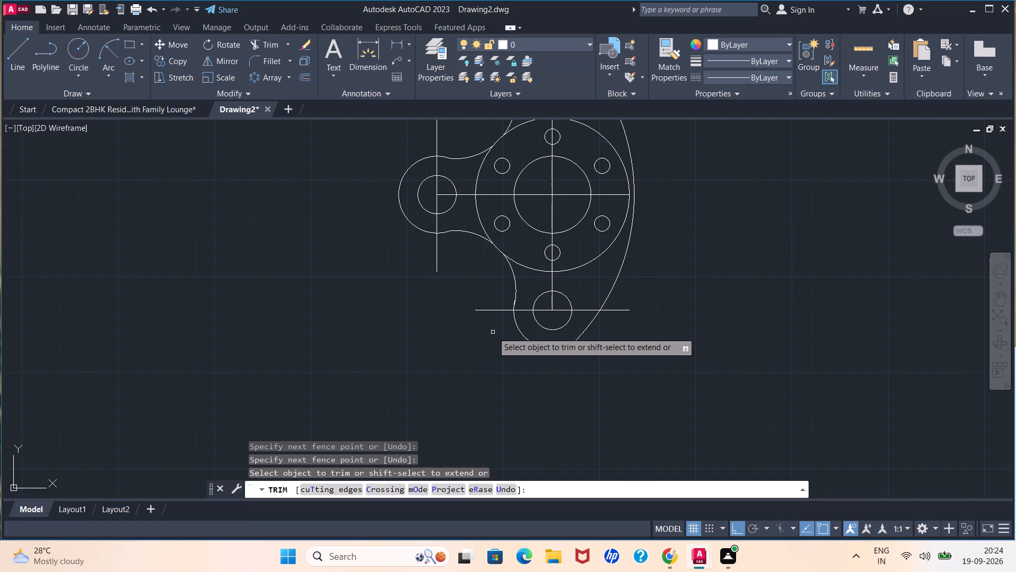
{"action": "key", "text": "Escape"}
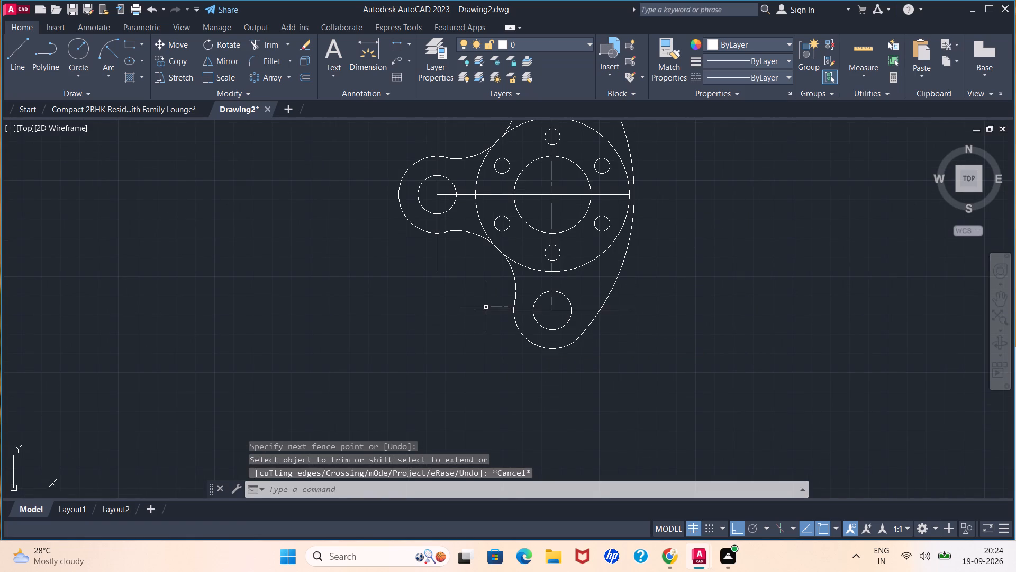
Erase the horizontal centerline through the lower hole and the vertical centerline through the left hole.
{"action": "left_click", "coordinate": [486, 308]}
{"action": "left_click", "coordinate": [458, 313]}
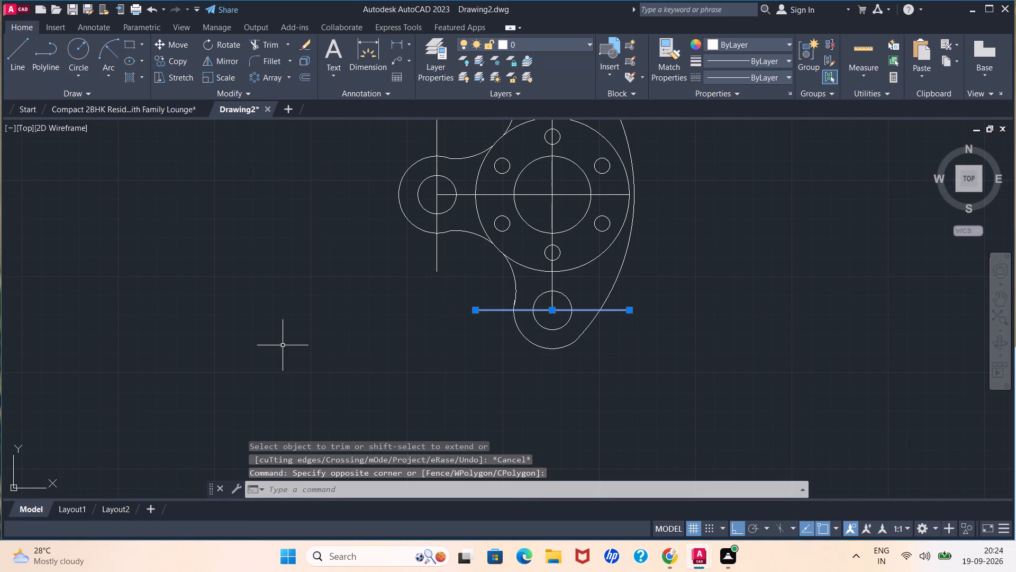
{"action": "key", "text": "Delete"}
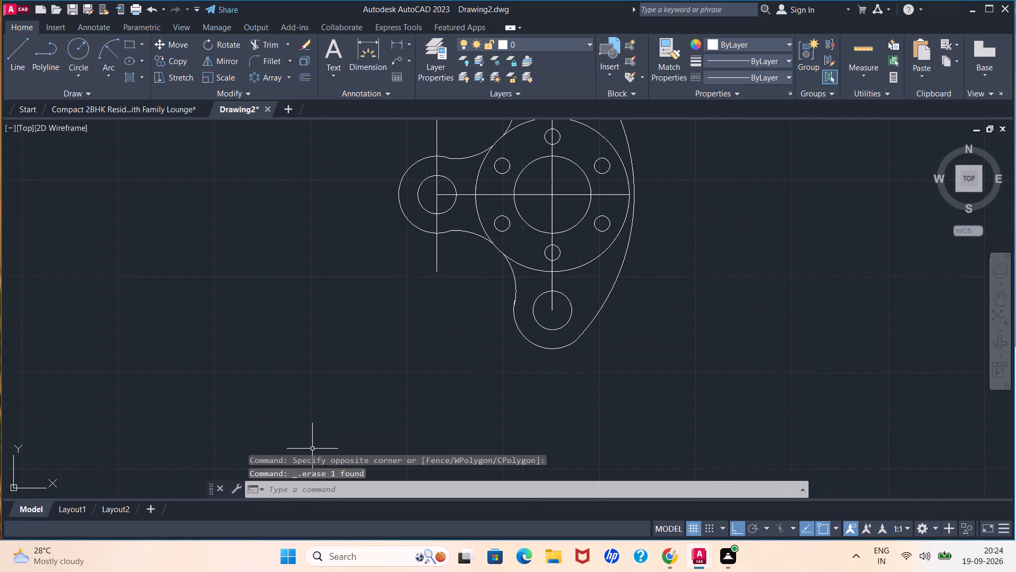
{"action": "left_click", "coordinate": [435, 257]}
{"action": "key", "text": "Delete"}
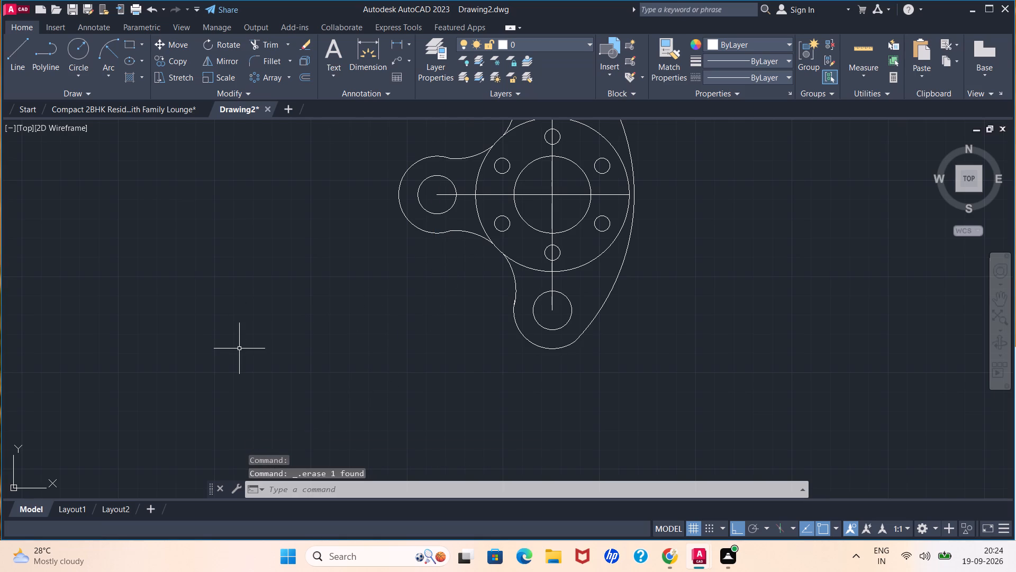
Load the CENTER linetype from acadiso.lin into the drawing.
{"action": "scroll", "coordinate": [229, 354], "scroll_direction": "down", "scroll_amount": 1}
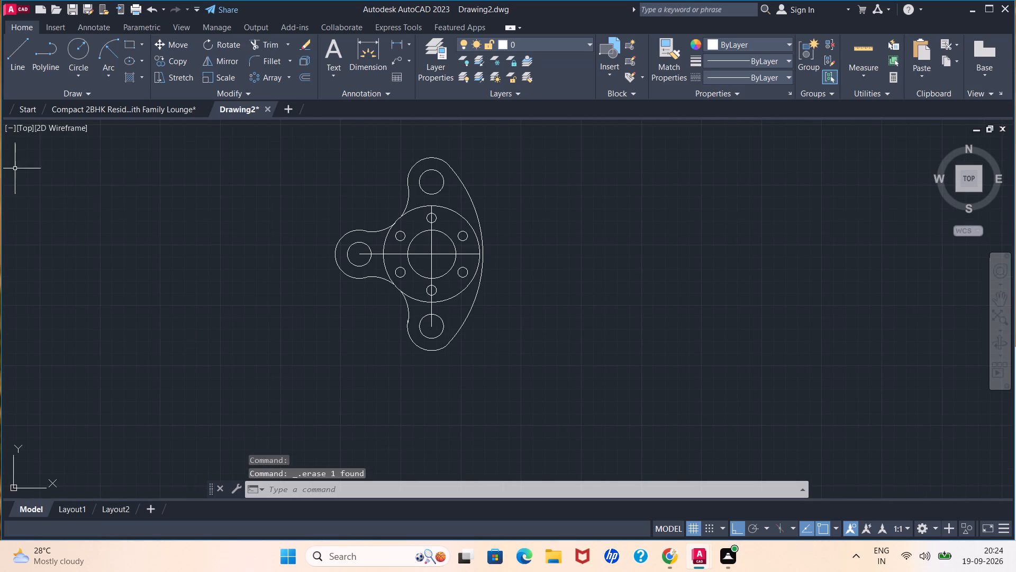
{"action": "scroll", "coordinate": [316, 332], "scroll_direction": "down", "scroll_amount": 1}
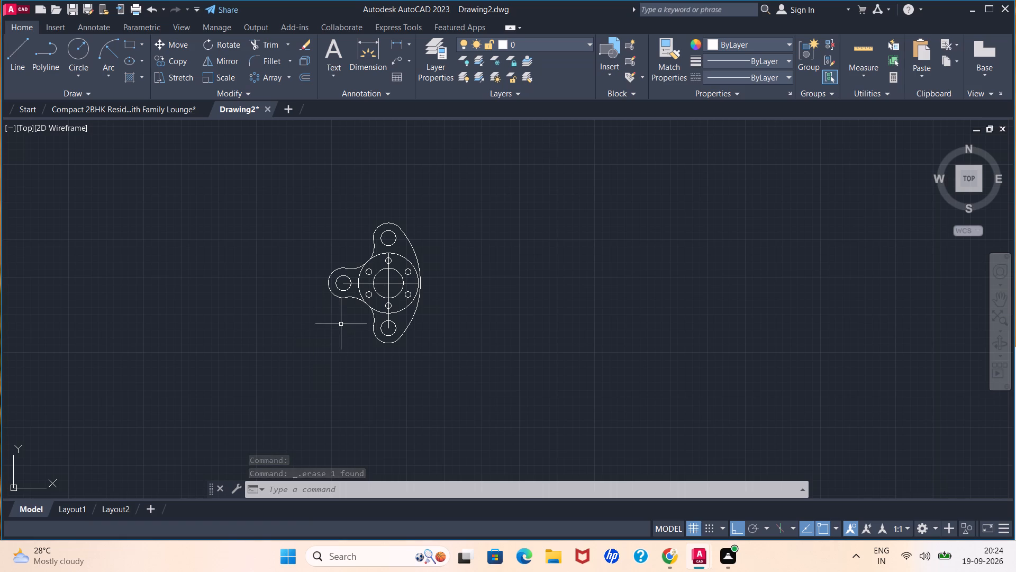
{"action": "scroll", "coordinate": [374, 283], "scroll_direction": "up", "scroll_amount": 2}
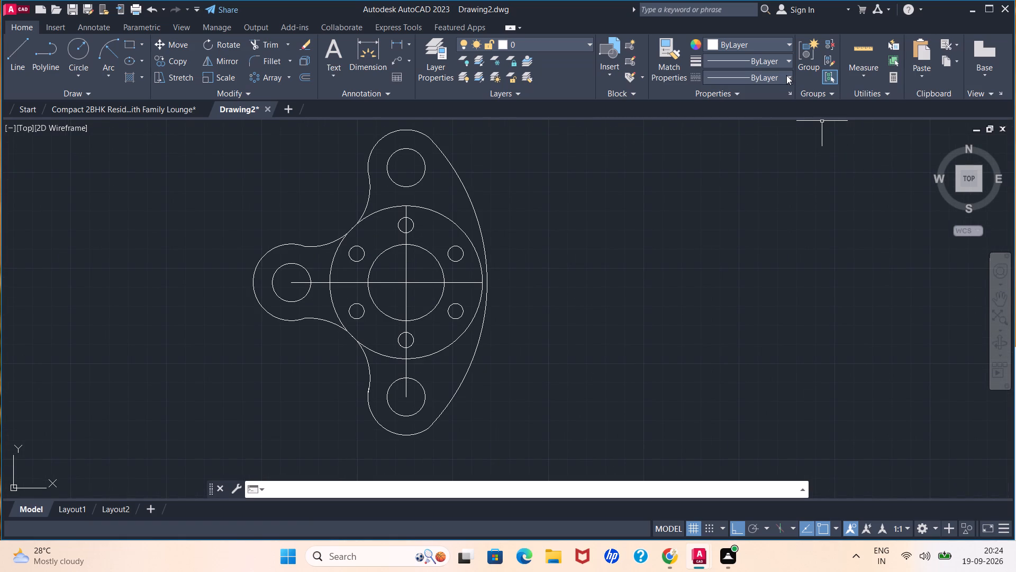
{"action": "left_click", "coordinate": [786, 74]}
{"action": "left_click", "coordinate": [790, 79]}
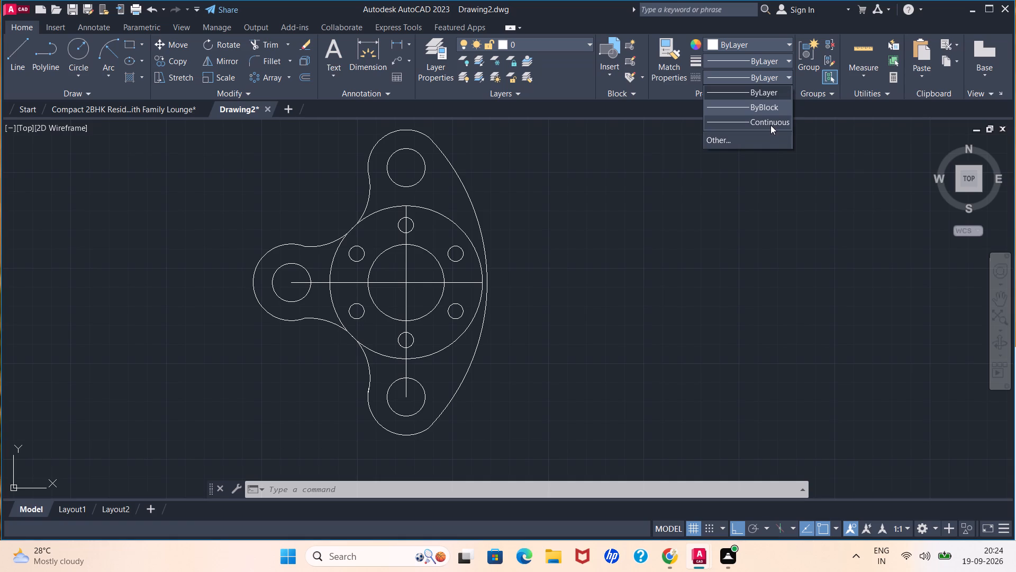
{"action": "left_click", "coordinate": [732, 138]}
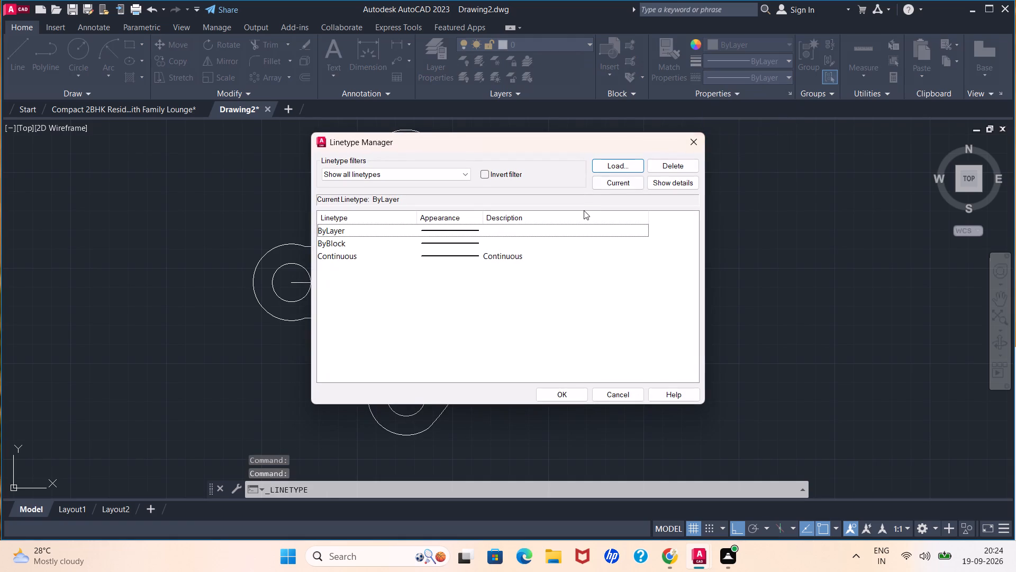
{"action": "left_click", "coordinate": [634, 163]}
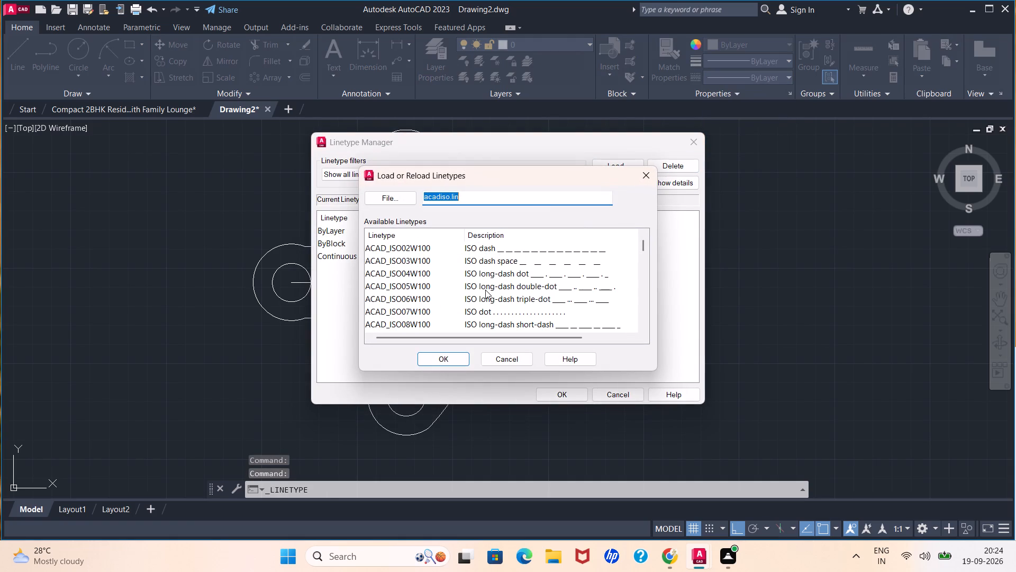
{"action": "scroll", "coordinate": [485, 291], "scroll_direction": "down", "scroll_amount": 3}
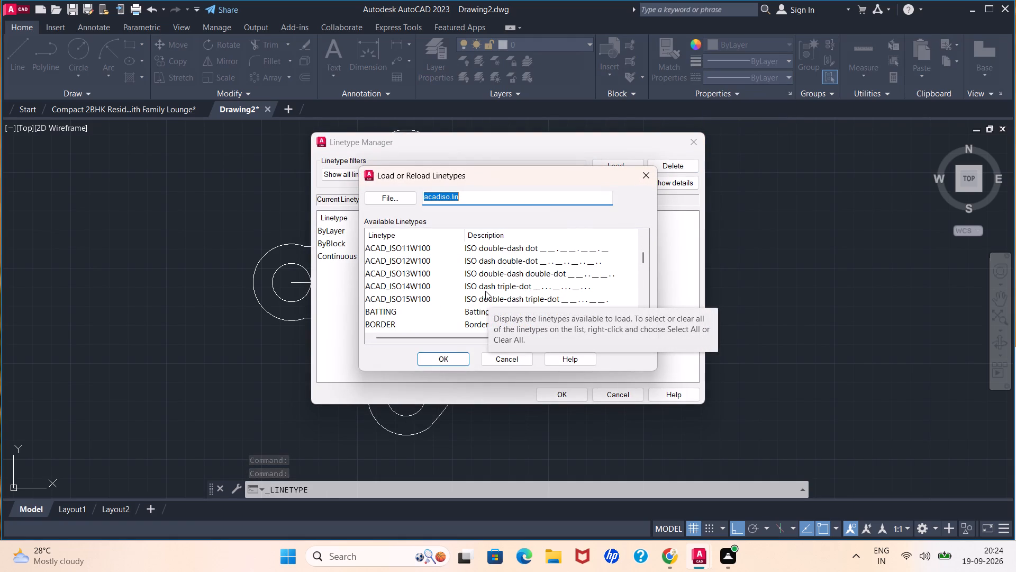
{"action": "scroll", "coordinate": [485, 291], "scroll_direction": "down", "scroll_amount": 2}
{"action": "left_click", "coordinate": [485, 291]}
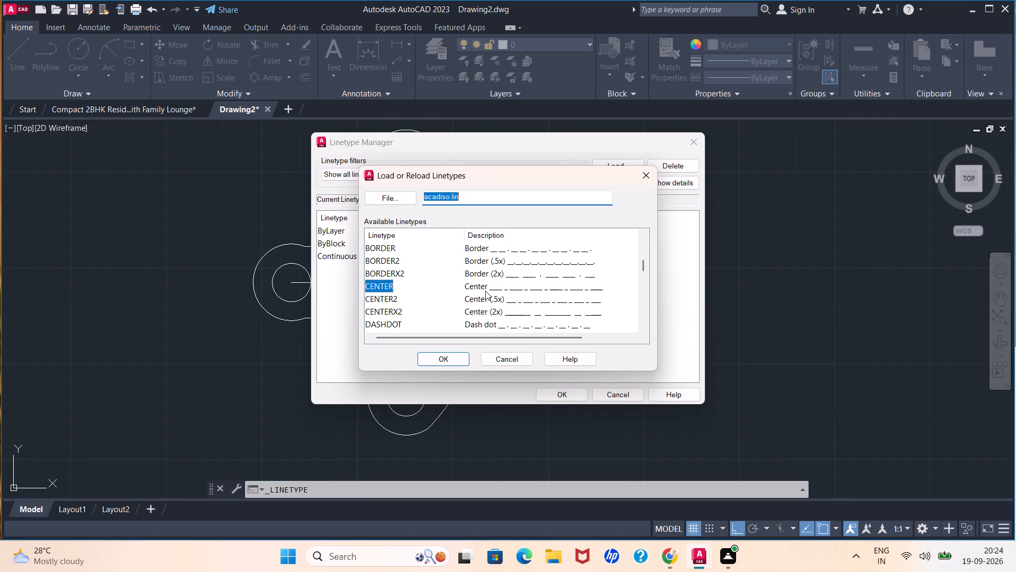
{"action": "left_click", "coordinate": [444, 361]}
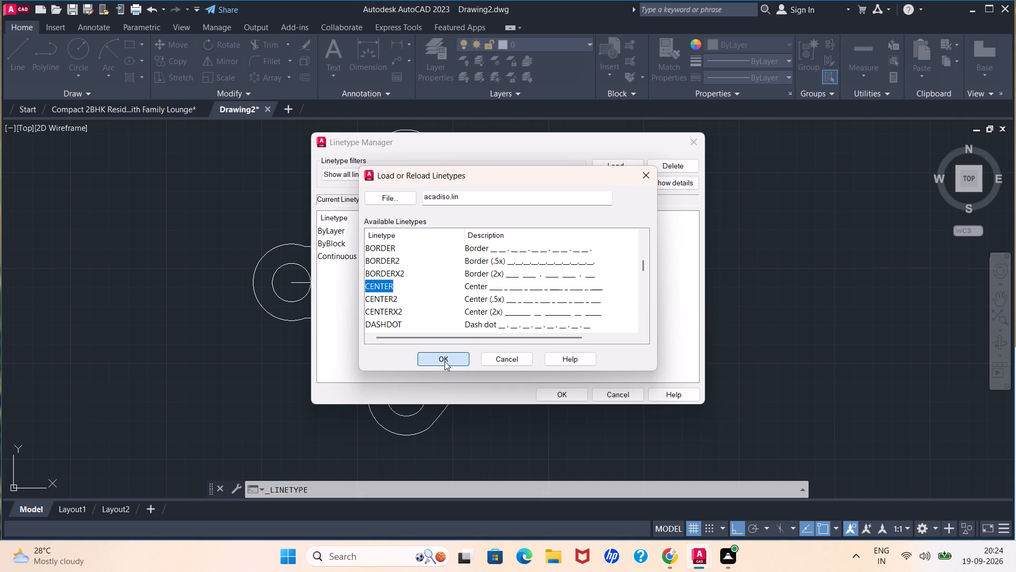
{"action": "left_click", "coordinate": [486, 257]}
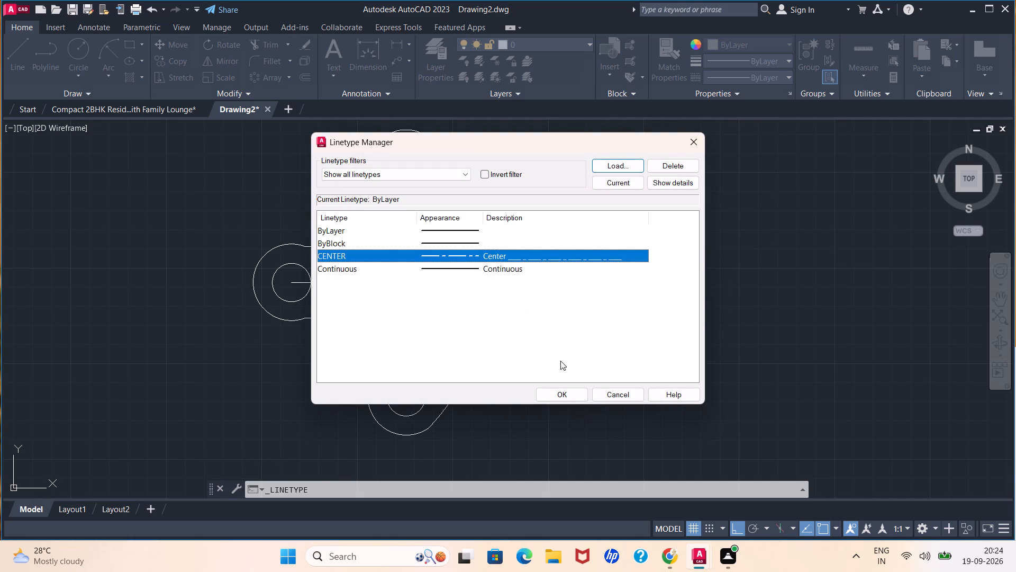
{"action": "left_click", "coordinate": [562, 398]}
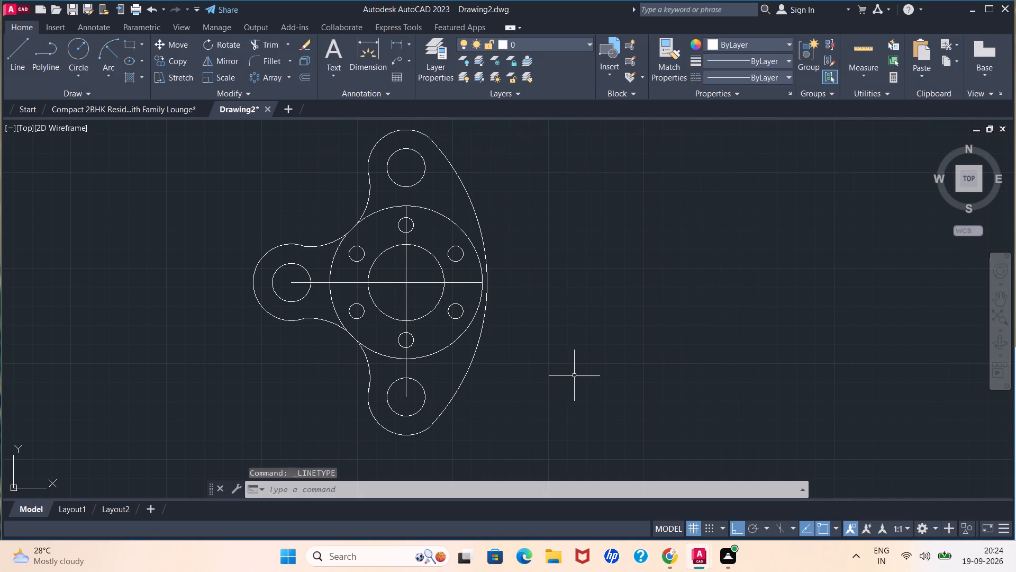
Make CENTER the current linetype and draw a short vertical line in the empty area right of the plate.
{"action": "left_click", "coordinate": [777, 79]}
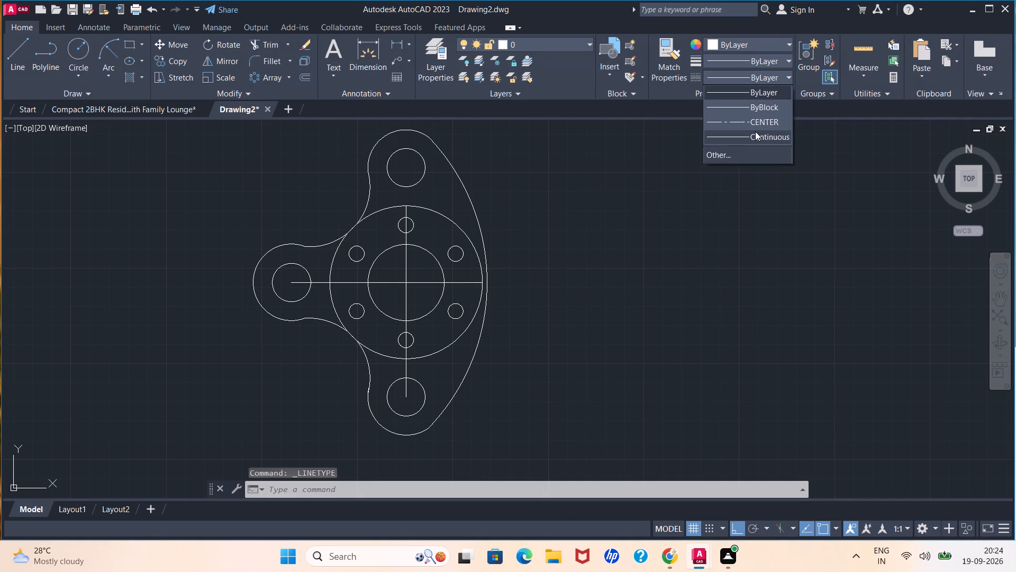
{"action": "left_click", "coordinate": [751, 125]}
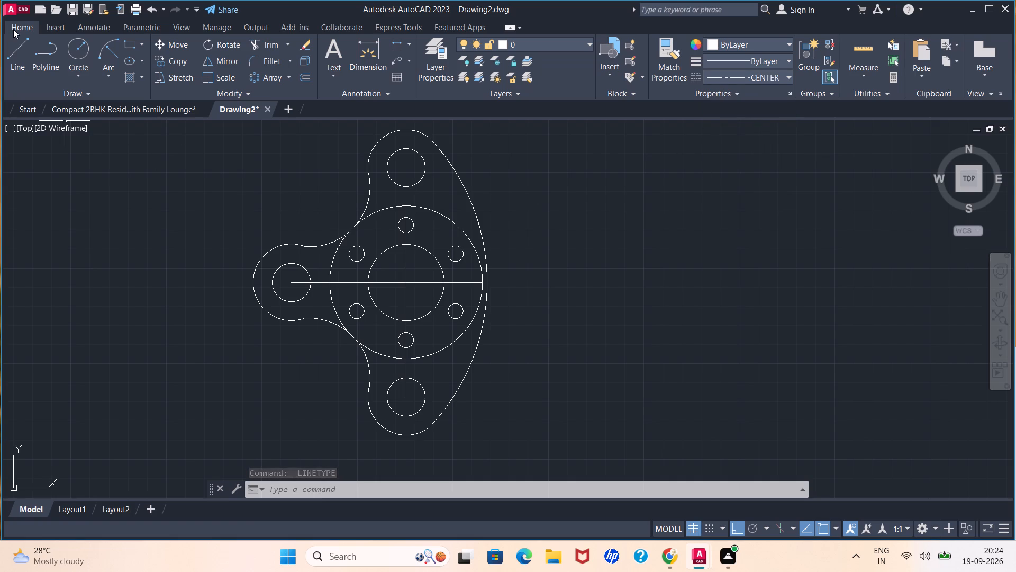
{"action": "left_click", "coordinate": [17, 42]}
{"action": "left_click", "coordinate": [640, 228]}
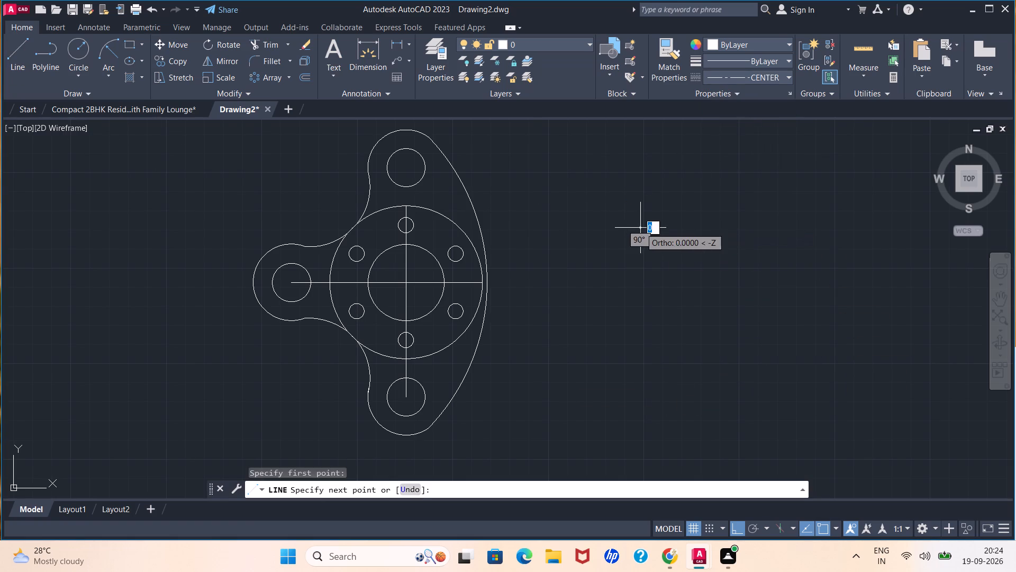
{"action": "left_click", "coordinate": [681, 282]}
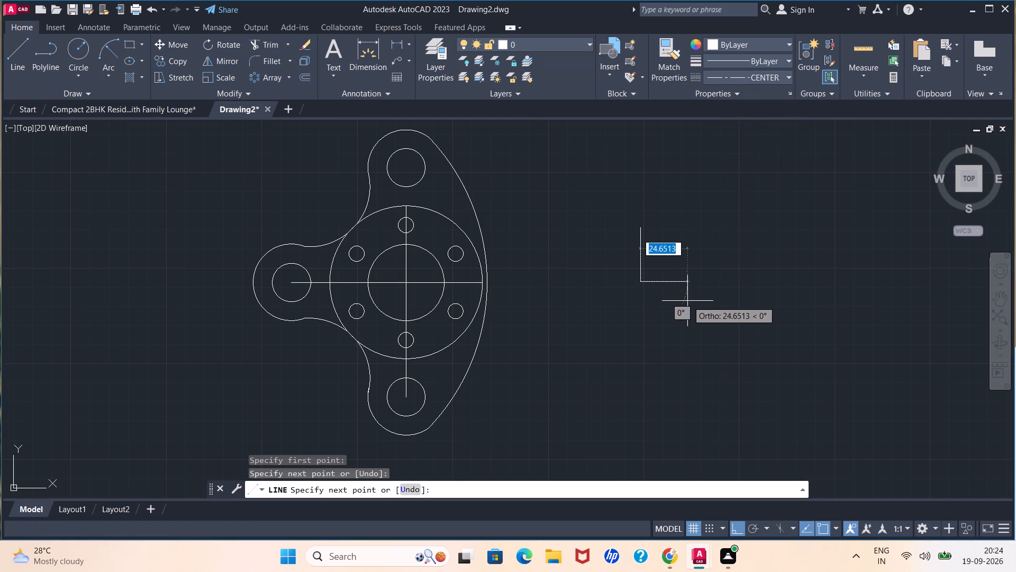
{"action": "key", "text": "Return"}
Examine how the CENTER linetype displays on the new vertical line.
{"action": "scroll", "coordinate": [645, 283], "scroll_direction": "up", "scroll_amount": 1}
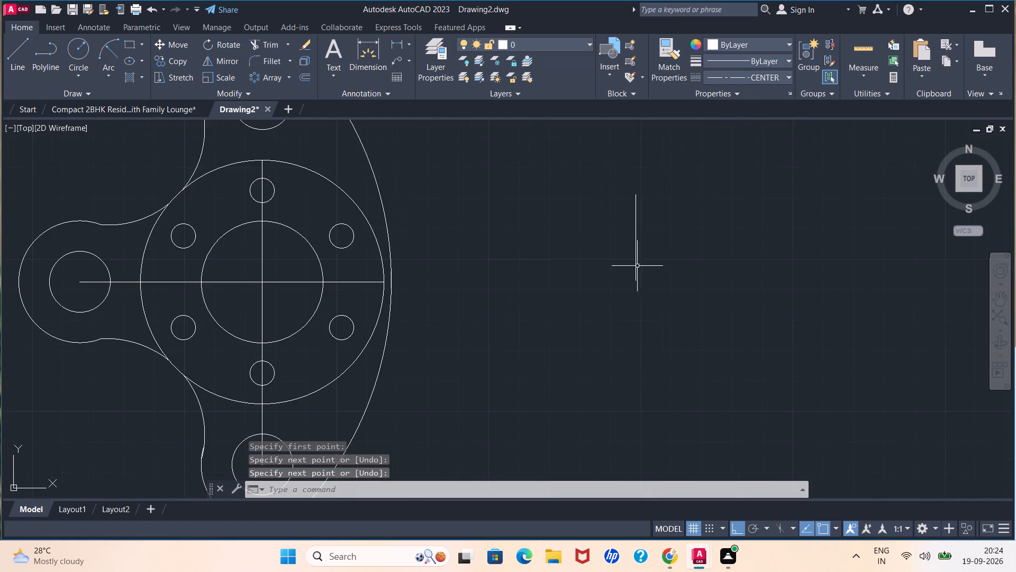
{"action": "scroll", "coordinate": [635, 262], "scroll_direction": "up", "scroll_amount": 14}
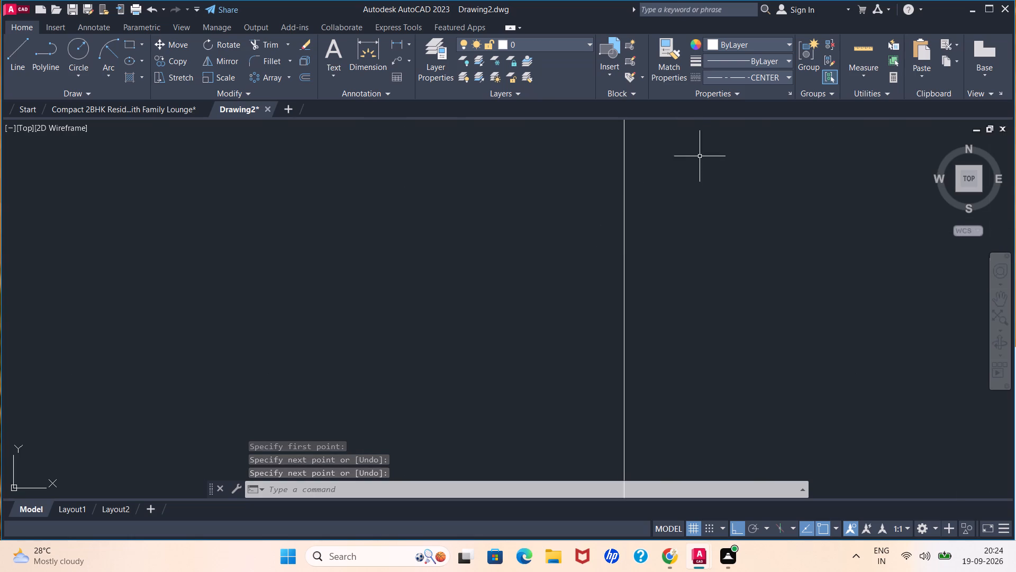
{"action": "scroll", "coordinate": [609, 195], "scroll_direction": "up", "scroll_amount": 3}
{"action": "scroll", "coordinate": [654, 196], "scroll_direction": "up", "scroll_amount": 4}
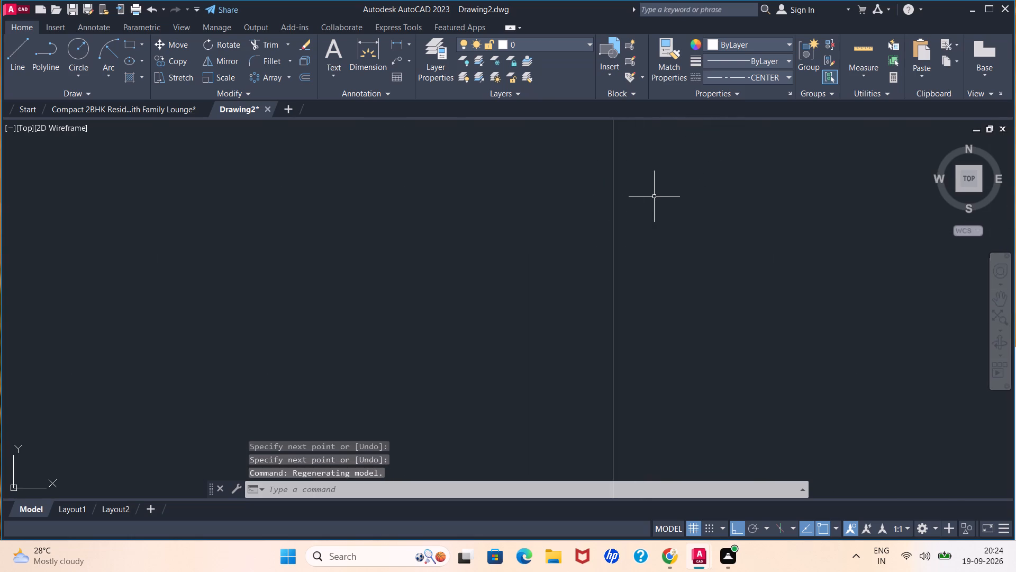
{"action": "scroll", "coordinate": [654, 196], "scroll_direction": "down", "scroll_amount": 13}
{"action": "scroll", "coordinate": [592, 288], "scroll_direction": "down", "scroll_amount": 9}
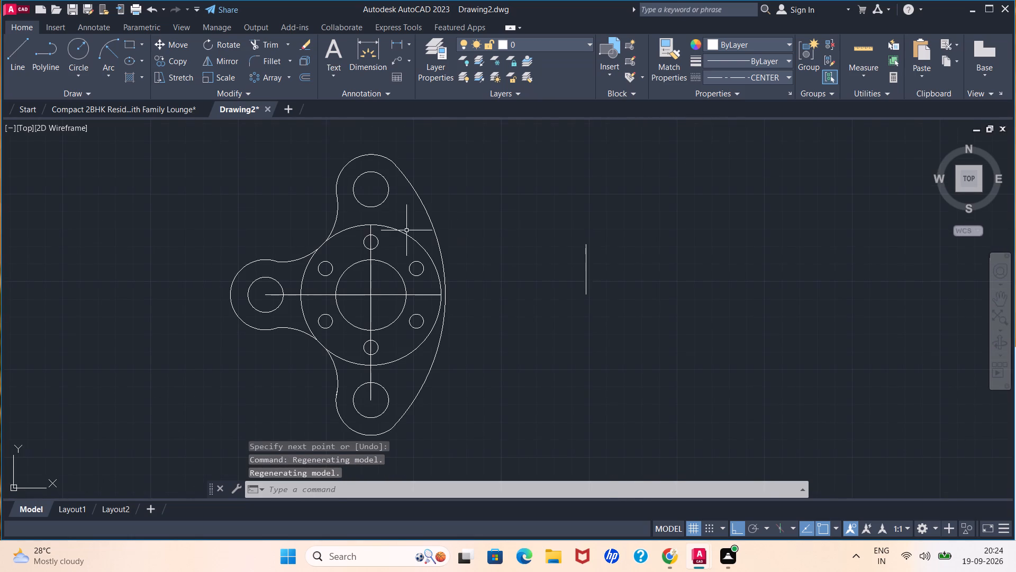
Draw a connected horizontal and vertical sample line in CENTER linetype in the empty area right of the plate.
{"action": "left_click", "coordinate": [11, 57]}
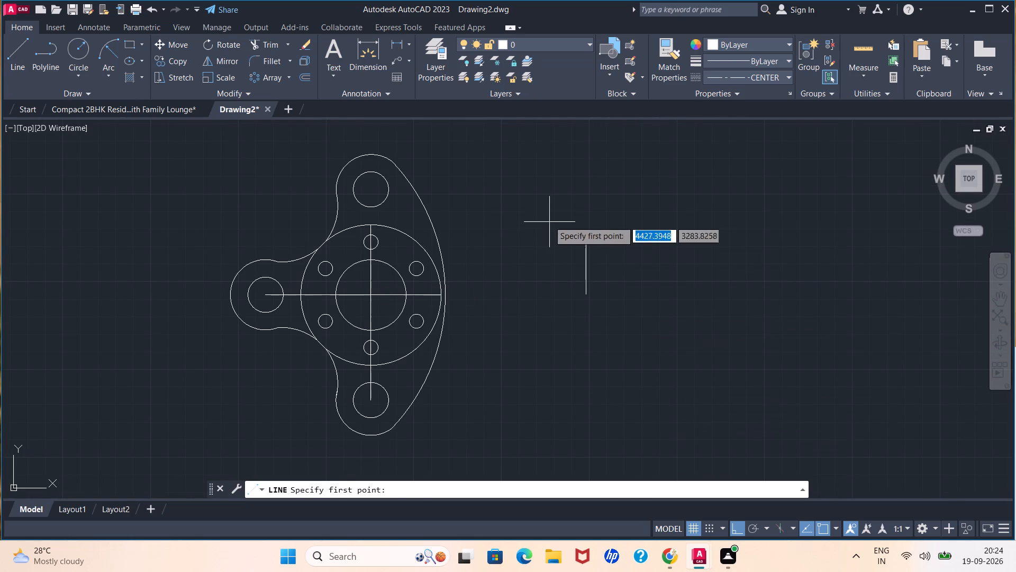
{"action": "left_click", "coordinate": [548, 219]}
{"action": "left_click", "coordinate": [829, 305]}
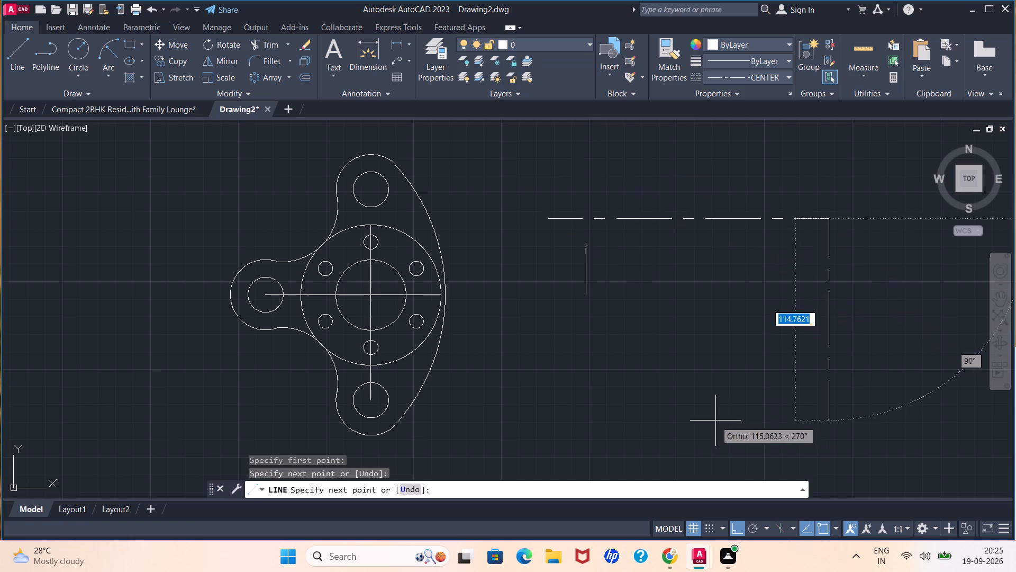
{"action": "left_click", "coordinate": [712, 379]}
{"action": "key", "text": "space"}
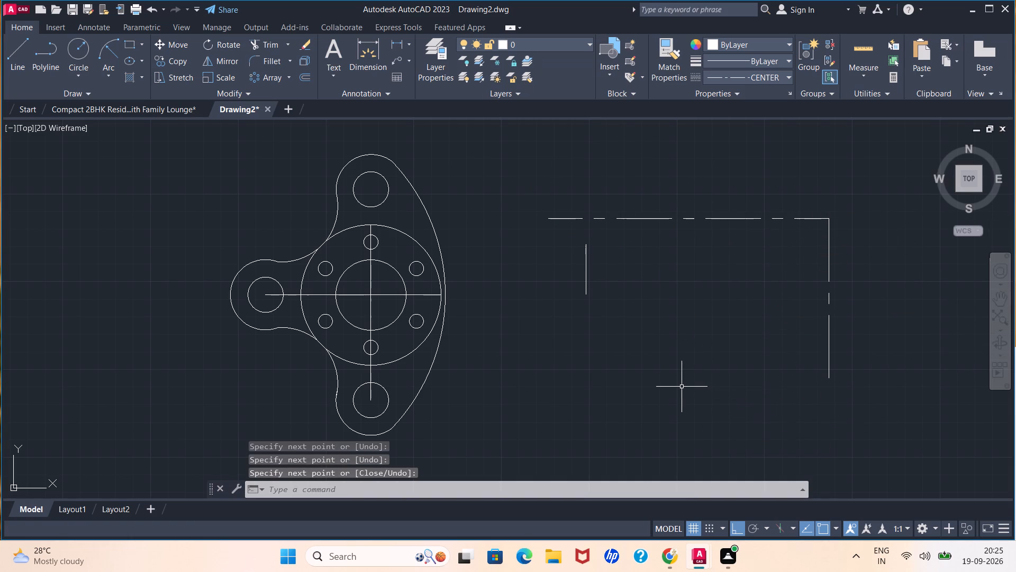
Match the properties of the horizontal CENTER sample line onto the plate's horizontal and vertical centerlines.
{"action": "left_click", "coordinate": [676, 41]}
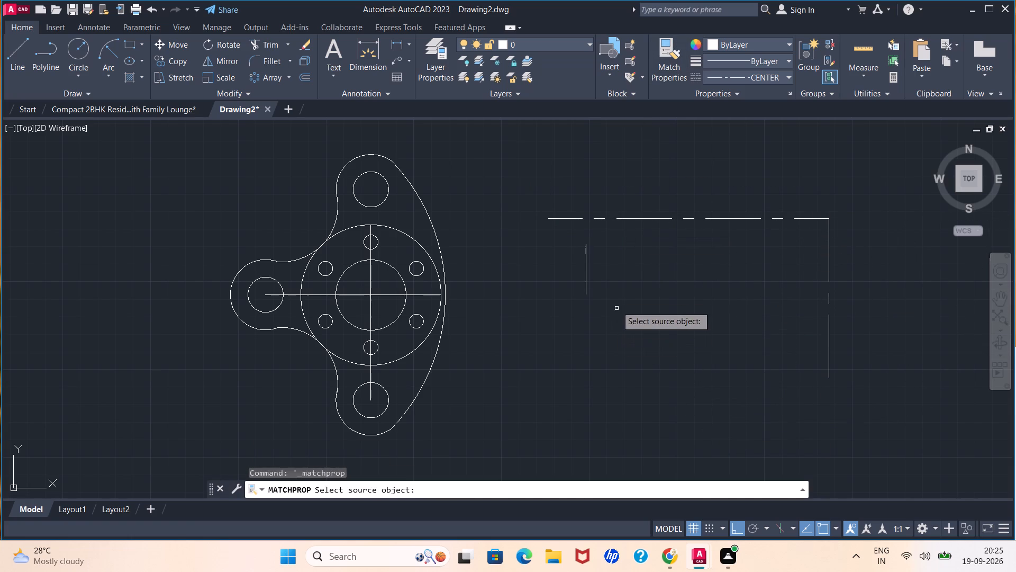
{"action": "left_click", "coordinate": [636, 219]}
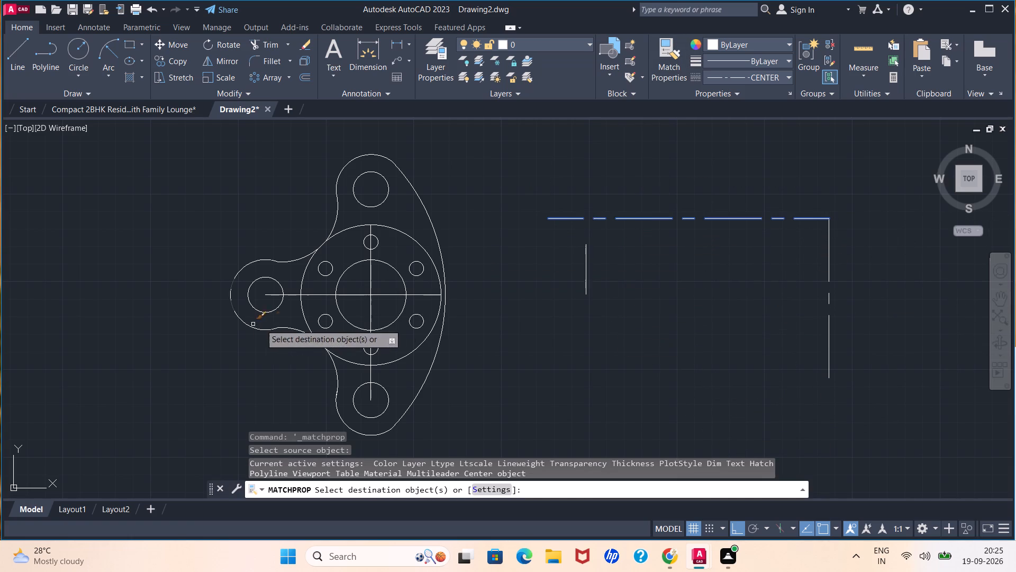
{"action": "left_click", "coordinate": [376, 294]}
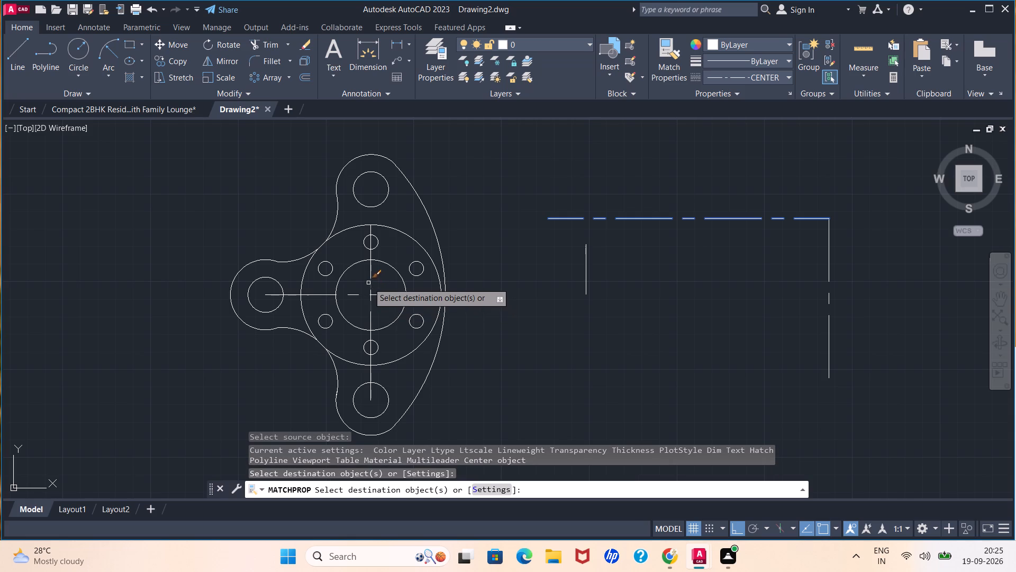
{"action": "left_click", "coordinate": [371, 280]}
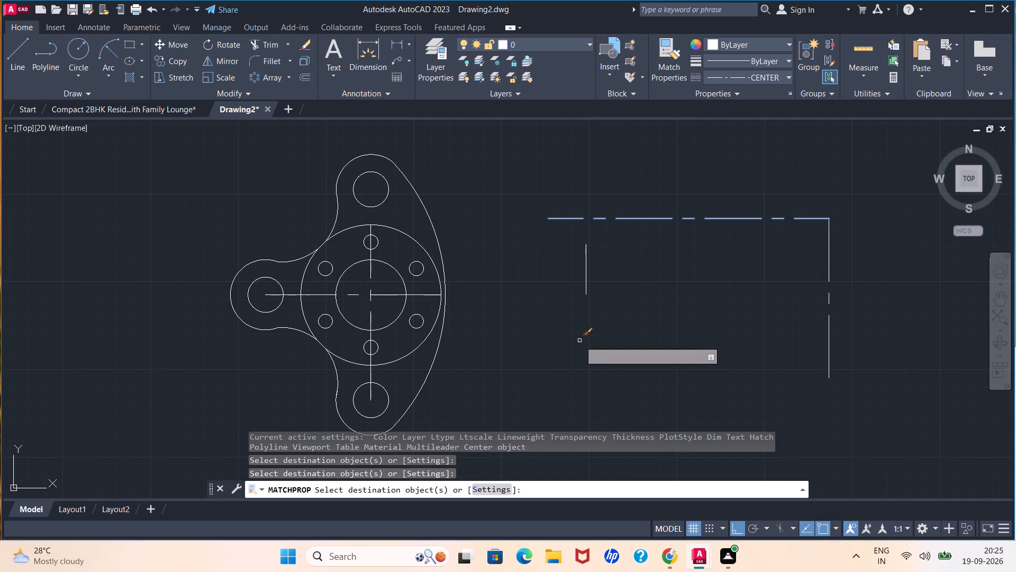
{"action": "key", "text": "Escape"}
Erase the three sample lines in the empty area right of the plate.
{"action": "scroll", "coordinate": [577, 338], "scroll_direction": "down", "scroll_amount": 2}
{"action": "left_click_drag", "start_coordinate": [743, 382], "coordinate": [715, 347]}
{"action": "left_click", "coordinate": [555, 222]}
{"action": "key", "text": "Delete"}
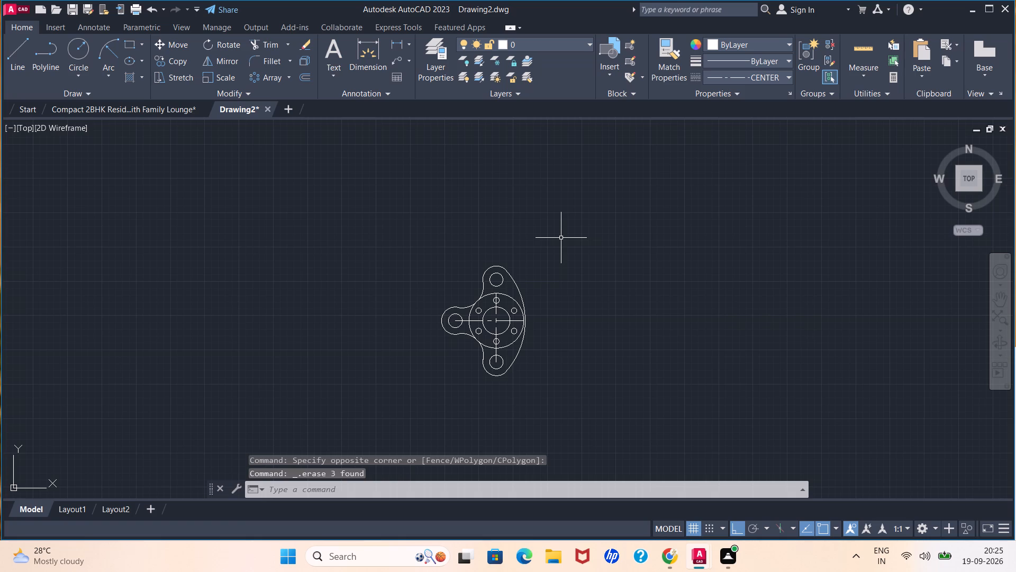
Draw a vertical centerline about 59 long from the flange circle's top quadrant up through the upper lug hole and past the outline.
{"action": "scroll", "coordinate": [549, 318], "scroll_direction": "up", "scroll_amount": 1}
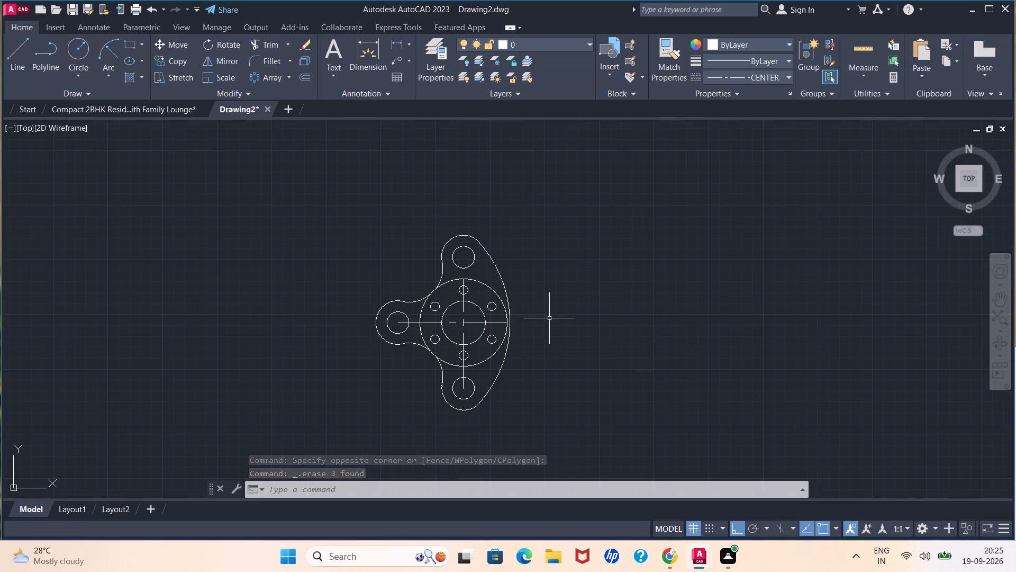
{"action": "scroll", "coordinate": [549, 318], "scroll_direction": "up", "scroll_amount": 1}
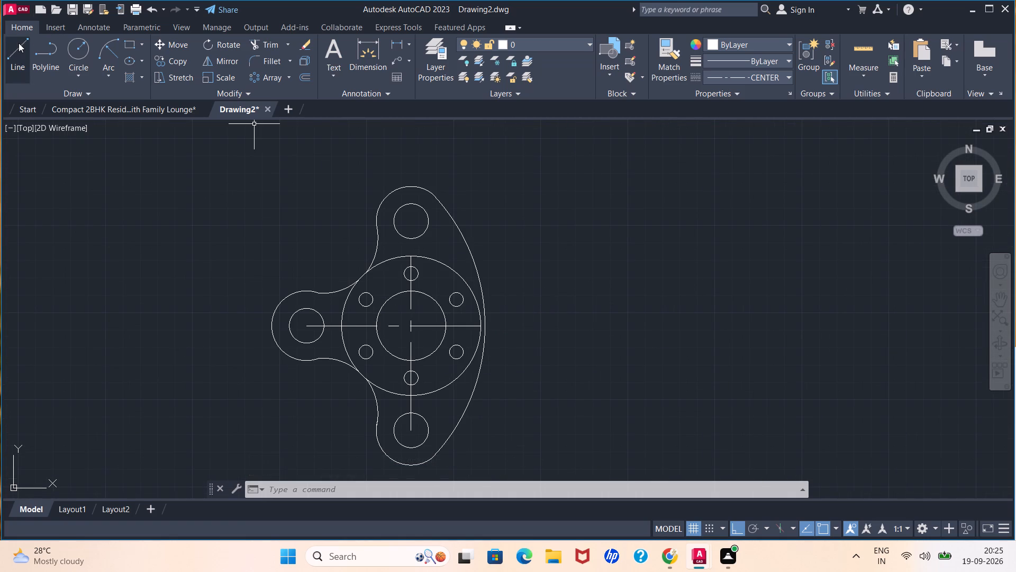
{"action": "left_click", "coordinate": [19, 43]}
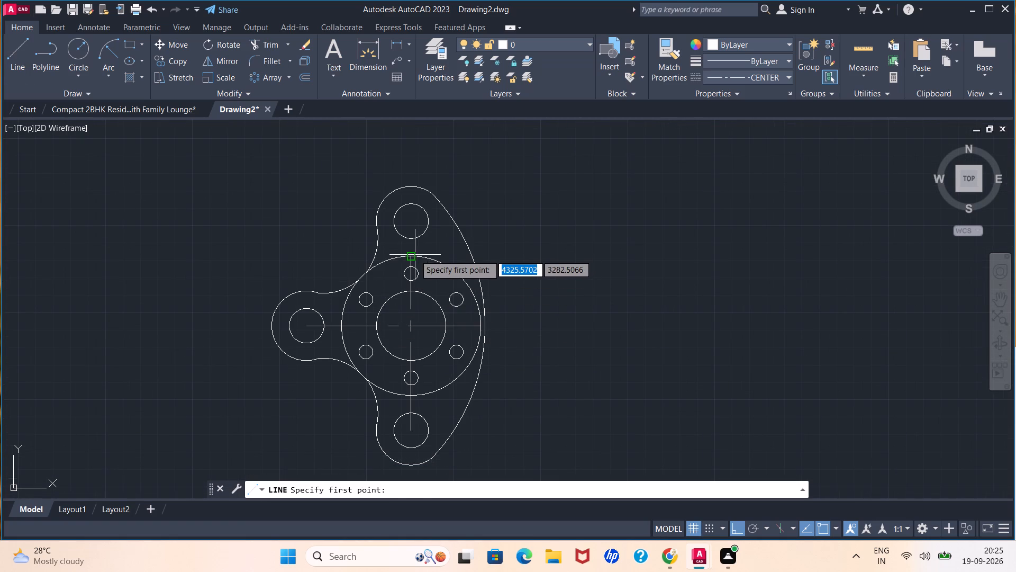
{"action": "left_click", "coordinate": [412, 257]}
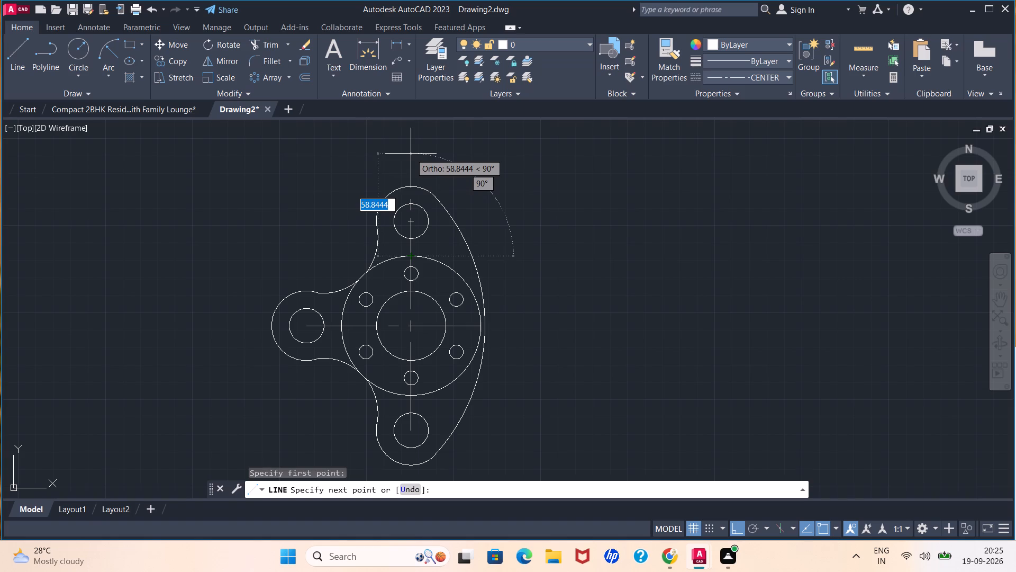
{"action": "left_click", "coordinate": [411, 151]}
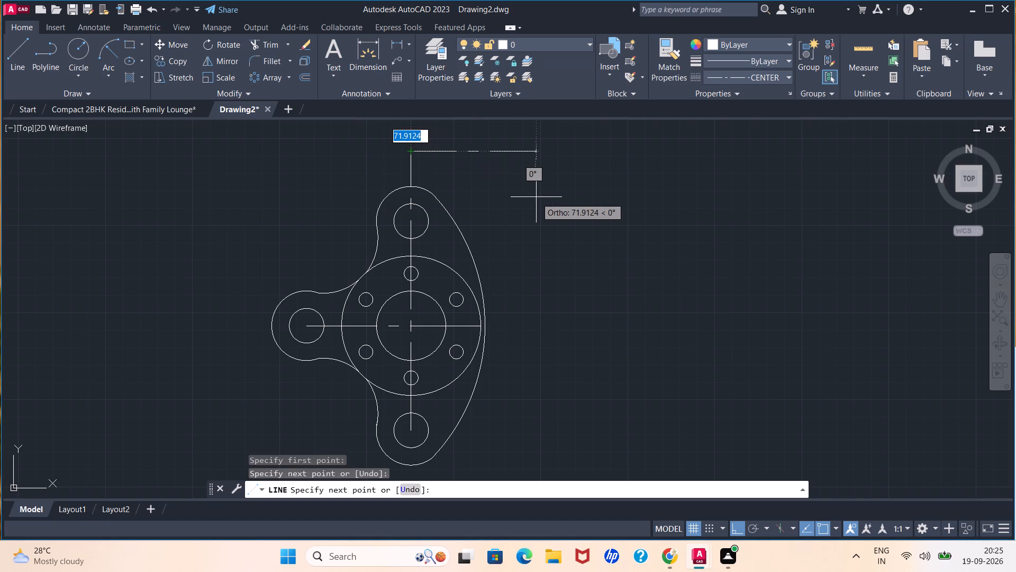
{"action": "key", "text": "a"}
{"action": "key", "text": "space"}
{"action": "key", "text": "space"}
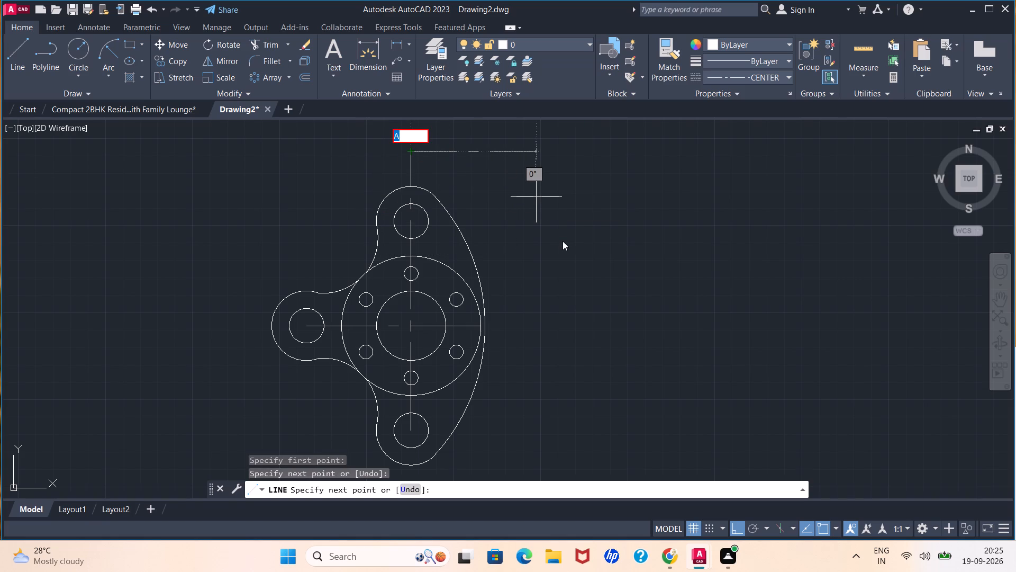
{"action": "key", "text": "Escape"}
Draw a horizontal centerline through the upper lug hole's center, extending past the plate outline on both sides.
{"action": "key", "text": "space"}
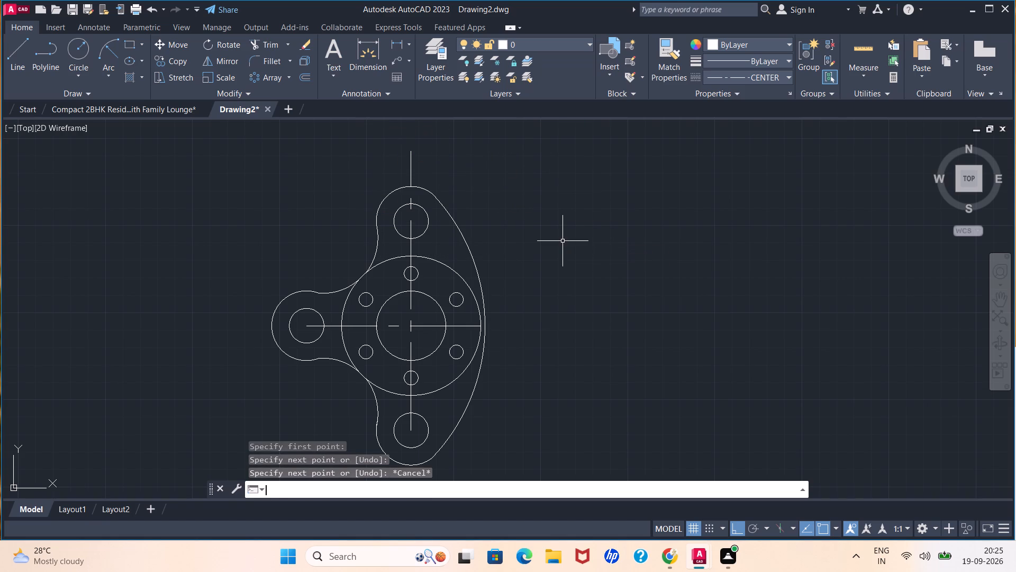
{"action": "key", "text": "space"}
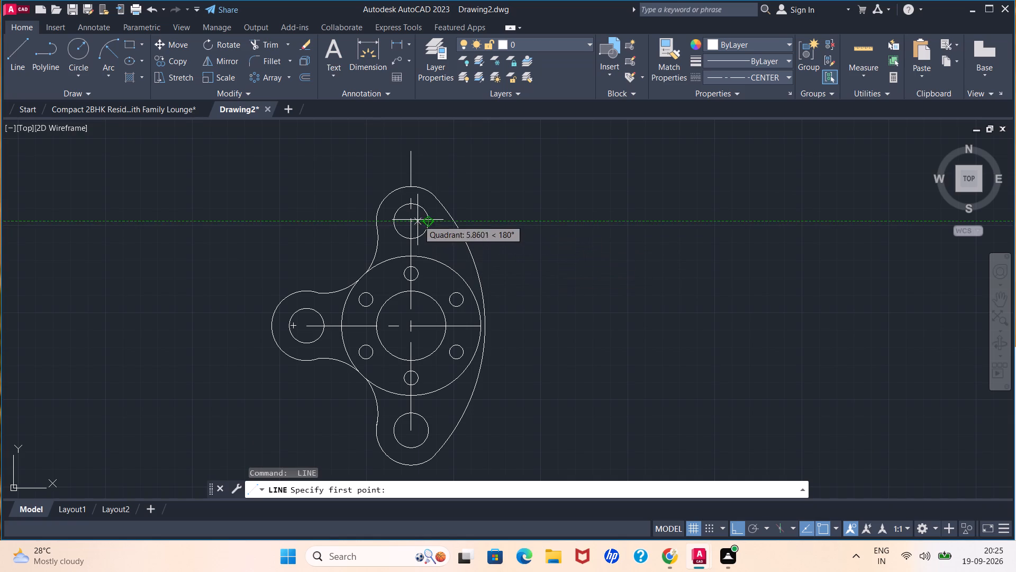
{"action": "left_click", "coordinate": [361, 222]}
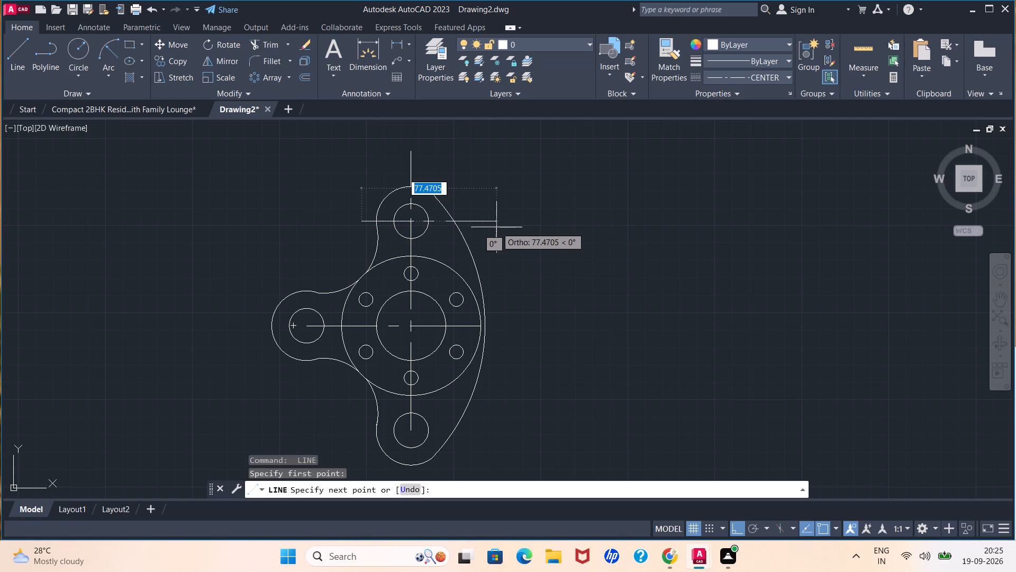
{"action": "left_click", "coordinate": [487, 222]}
{"action": "key", "text": "Return"}
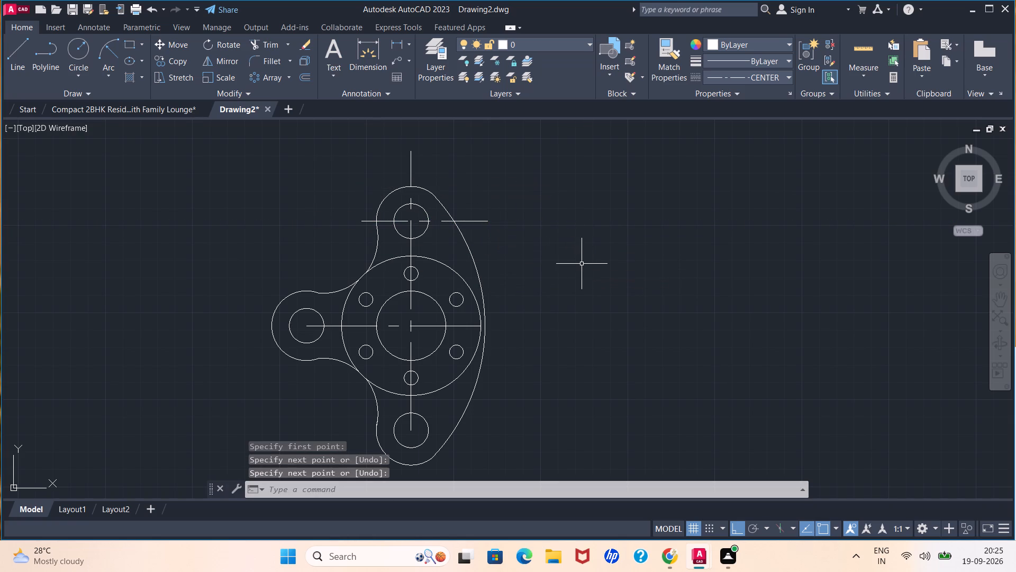
Draw a horizontal centerline about 60 long through the lower lug hole's center, extending past the outline on both sides.
{"action": "key", "text": "space"}
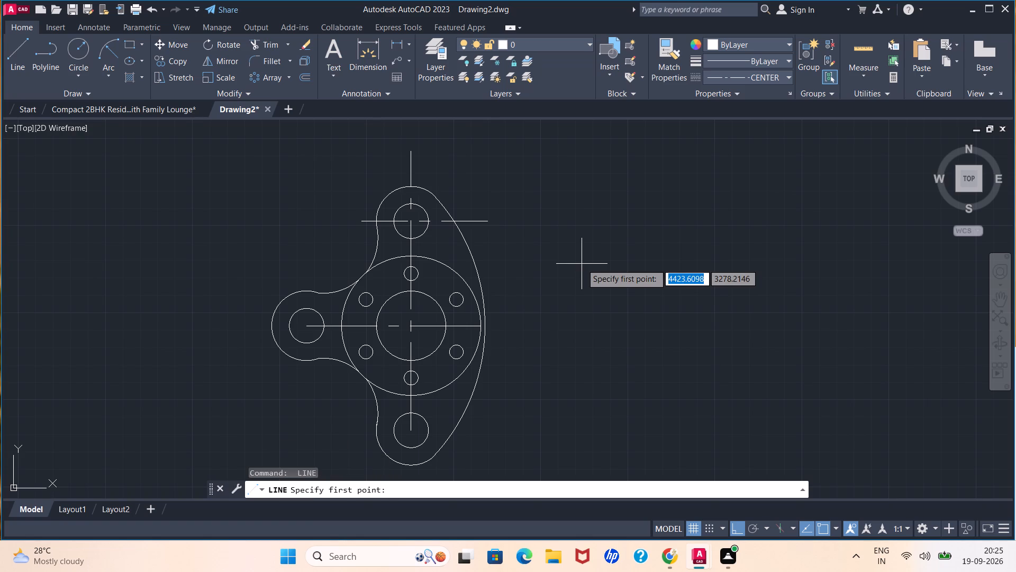
{"action": "scroll", "coordinate": [643, 364], "scroll_direction": "down", "scroll_amount": 1}
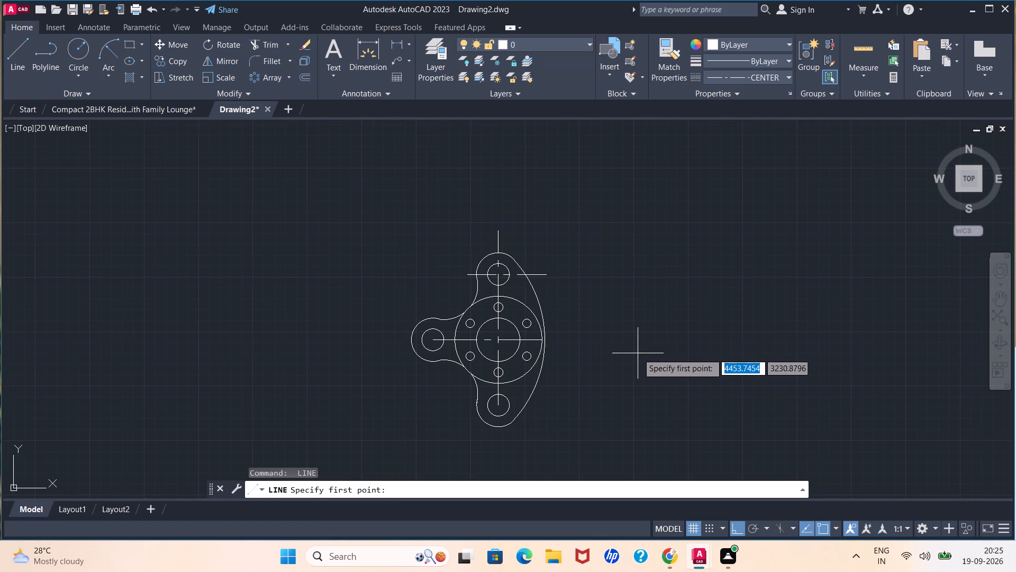
{"action": "scroll", "coordinate": [533, 416], "scroll_direction": "up", "scroll_amount": 2}
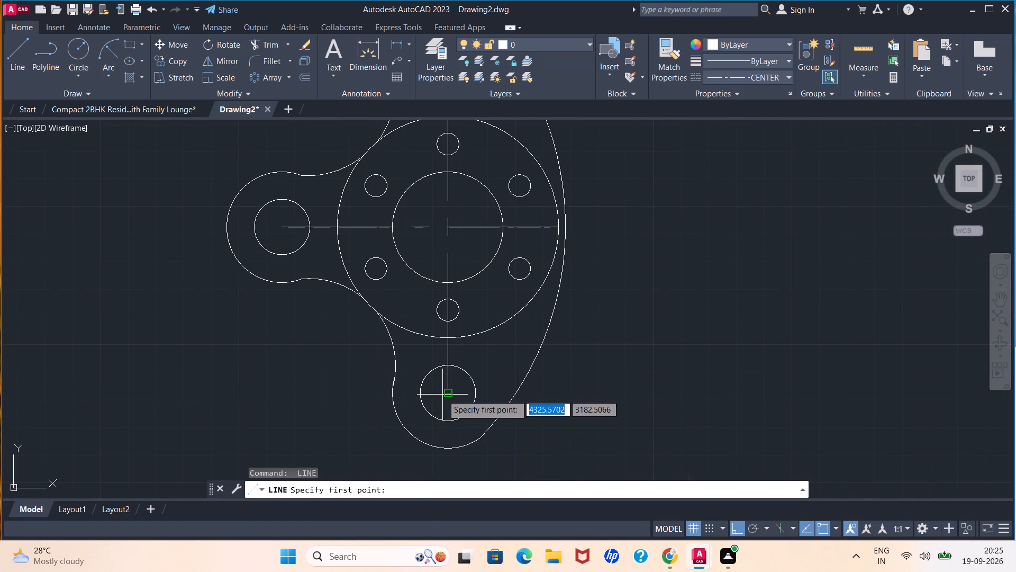
{"action": "left_click", "coordinate": [378, 391]}
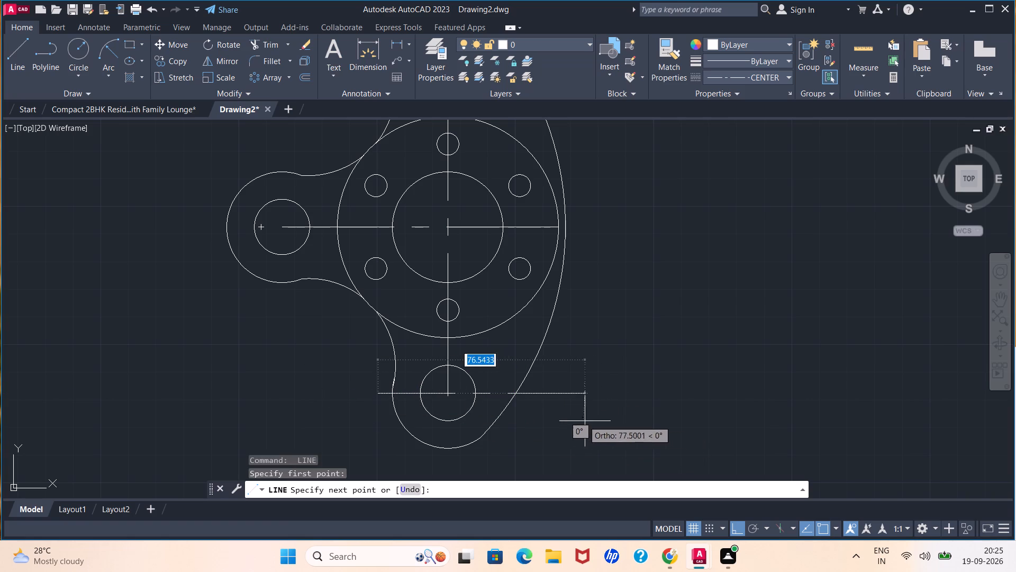
{"action": "left_click", "coordinate": [543, 404]}
{"action": "key", "text": "space"}
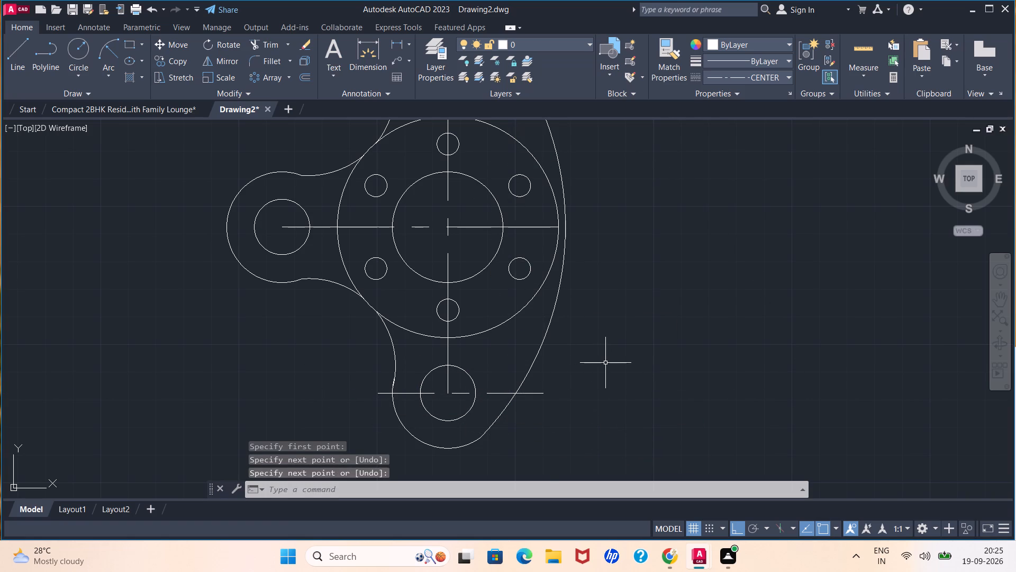
Draw a horizontal centerline about 58 long from the left lug hole's center outward past the plate's left edge.
{"action": "scroll", "coordinate": [606, 363], "scroll_direction": "down", "scroll_amount": 1}
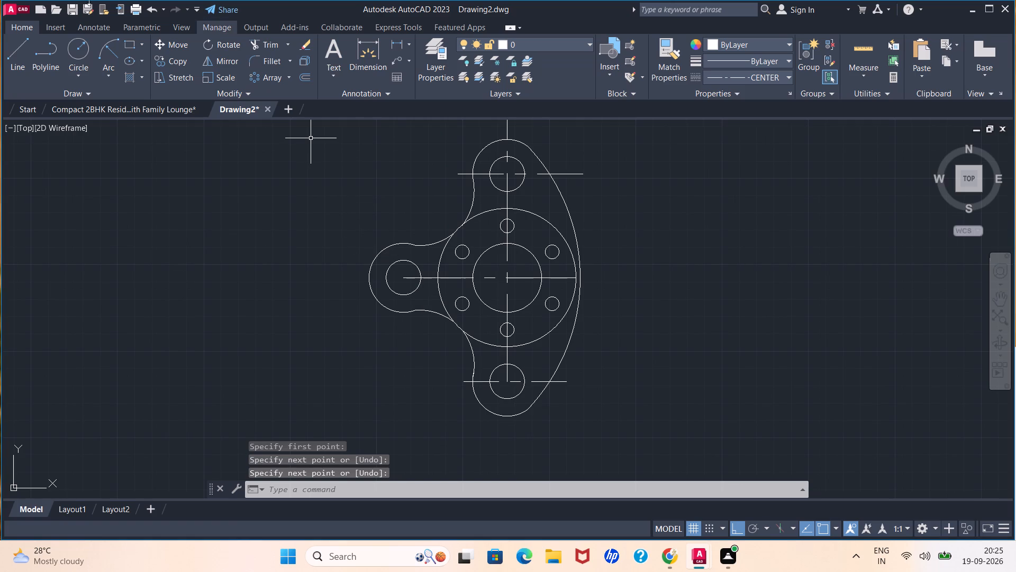
{"action": "left_click", "coordinate": [23, 50]}
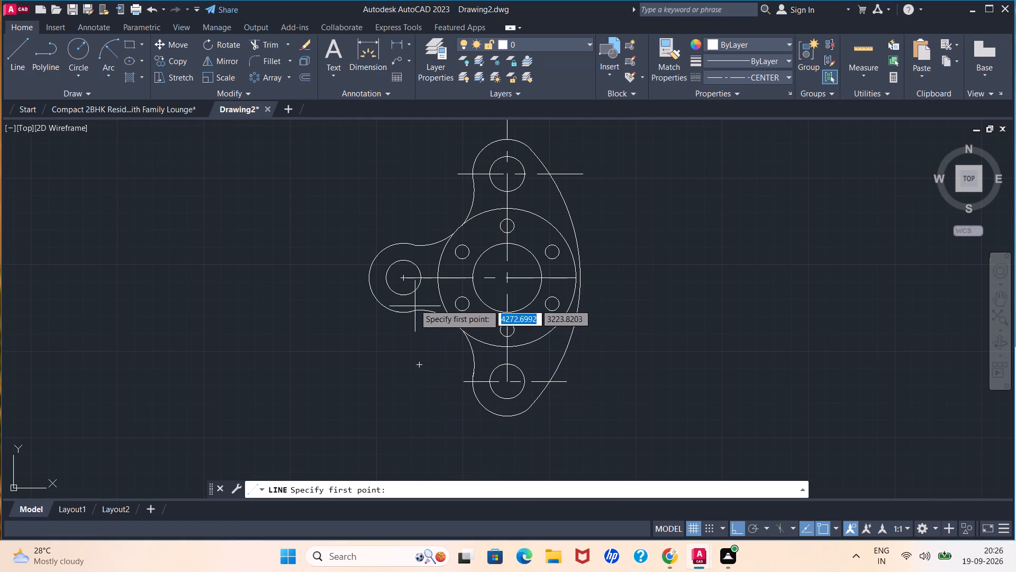
{"action": "left_click", "coordinate": [407, 278]}
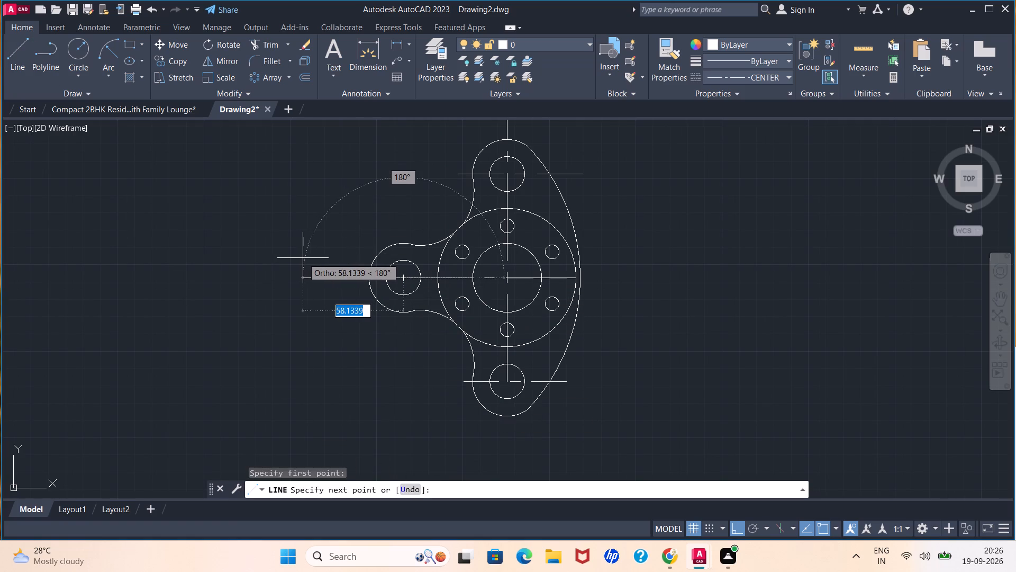
{"action": "left_click", "coordinate": [303, 258]}
{"action": "key", "text": "space"}
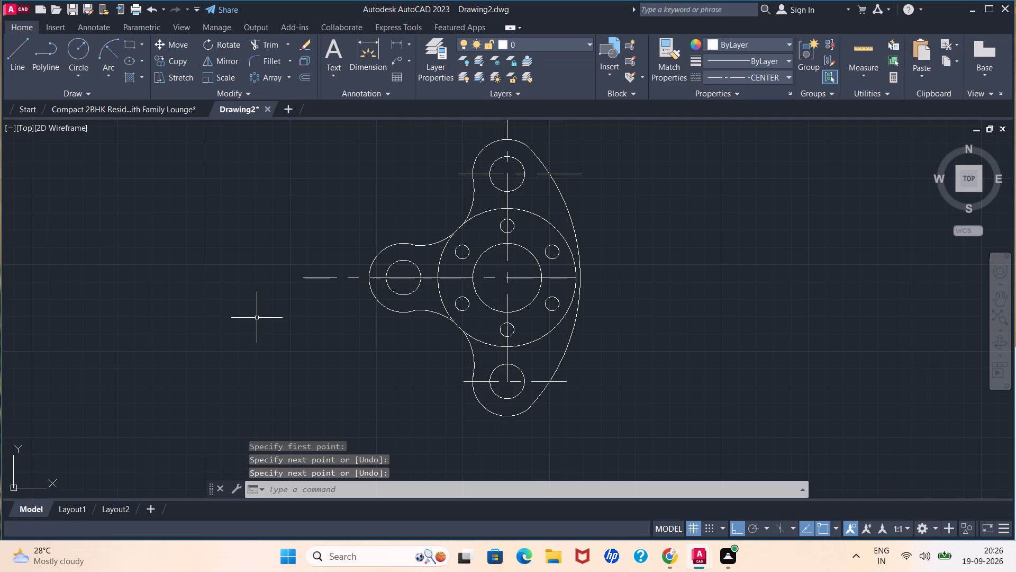
Add a vertical linear dimension from the central bore's center to the lower lug hole's center, placed right of the plate.
{"action": "left_click", "coordinate": [395, 43]}
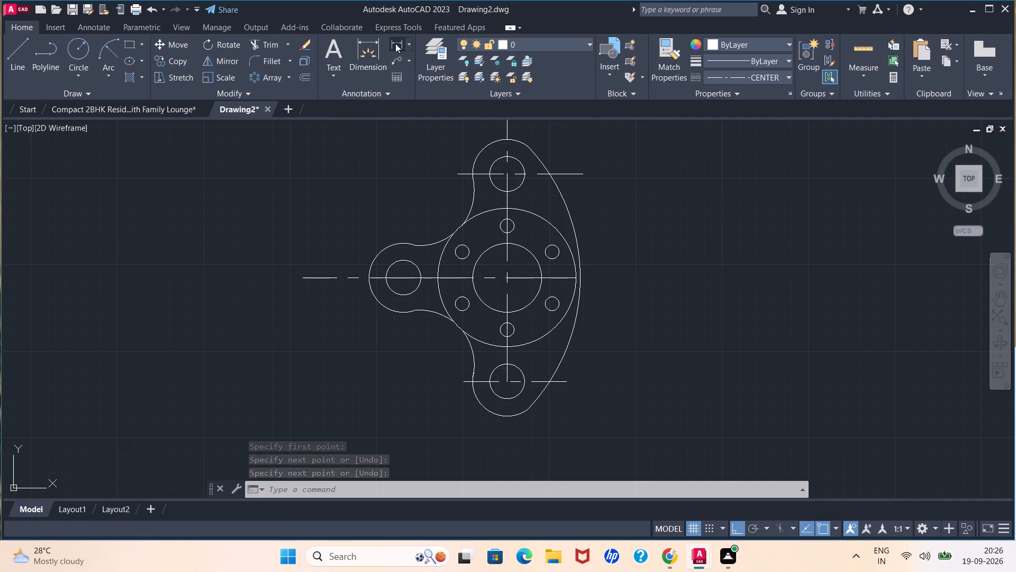
{"action": "left_click", "coordinate": [505, 278]}
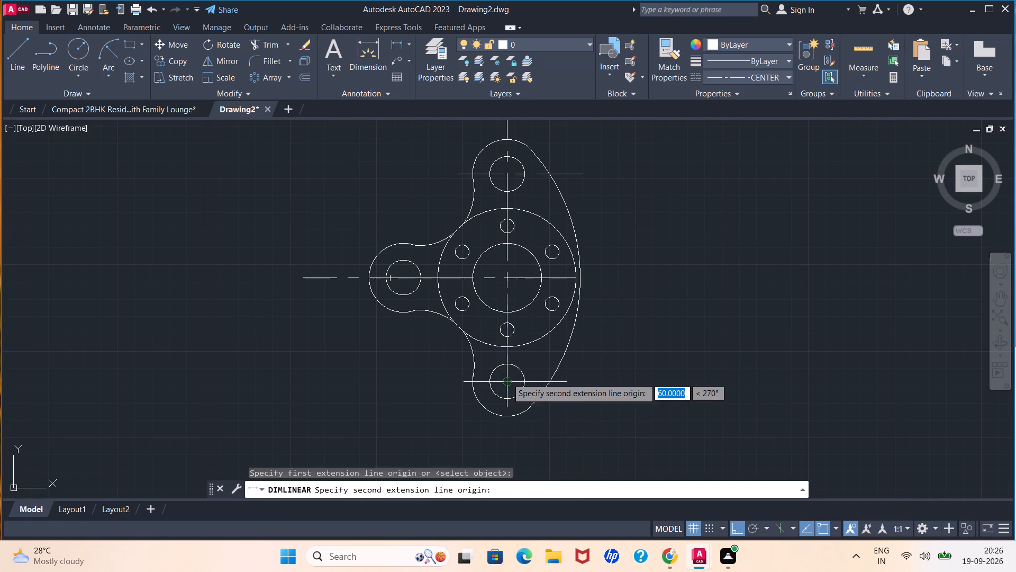
{"action": "left_click", "coordinate": [507, 377]}
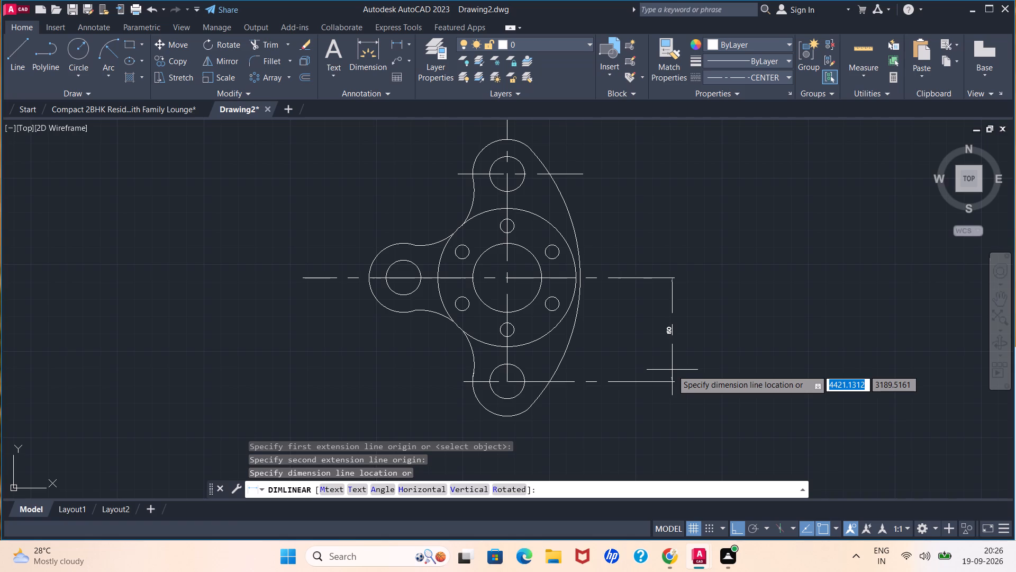
{"action": "left_click", "coordinate": [672, 370]}
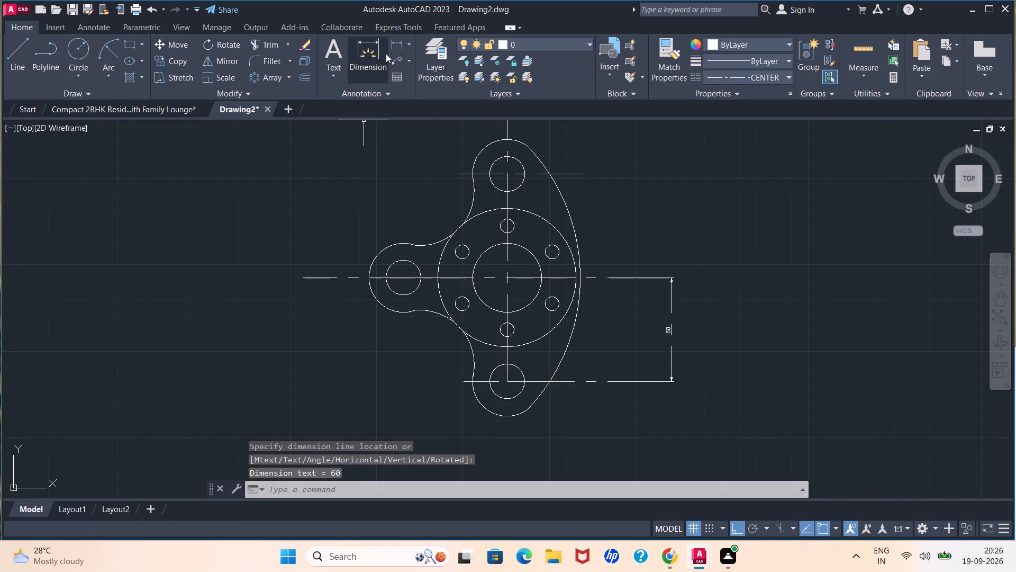
Add a horizontal linear dimension from the central bore's center to the left lug hole's center, placed below the left lug.
{"action": "left_click", "coordinate": [396, 44]}
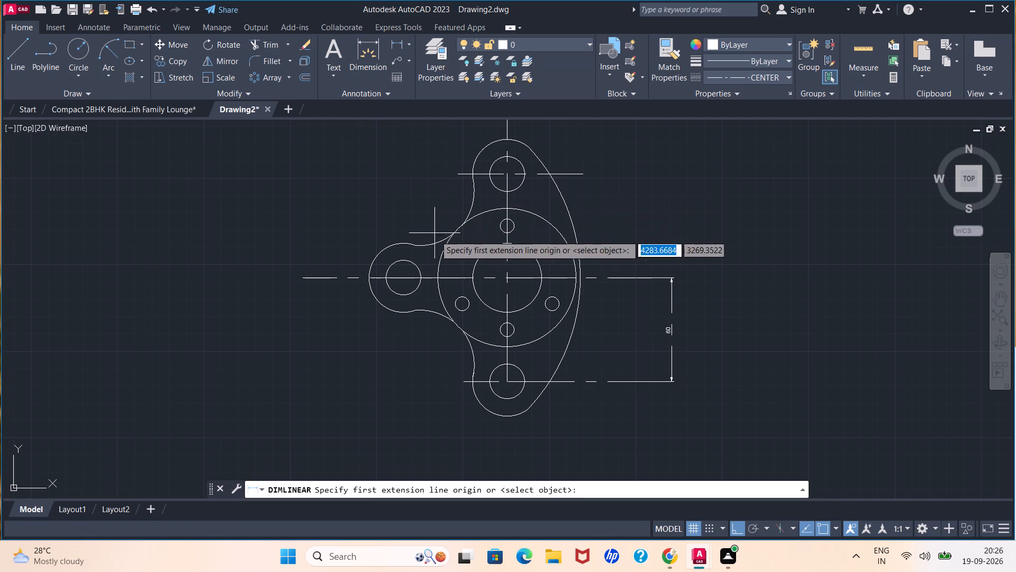
{"action": "left_click", "coordinate": [510, 275]}
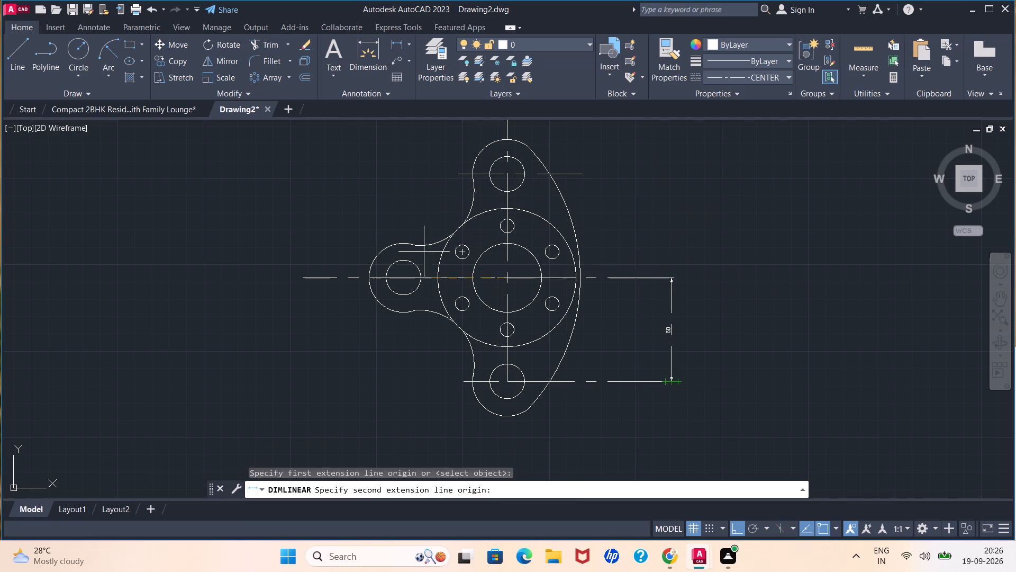
{"action": "left_click", "coordinate": [405, 280]}
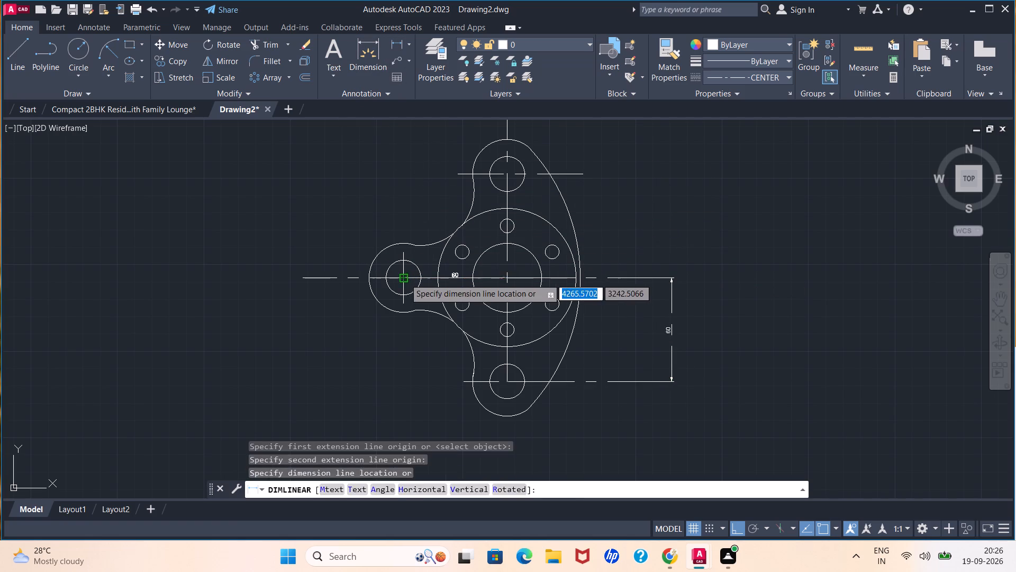
{"action": "left_click", "coordinate": [418, 357]}
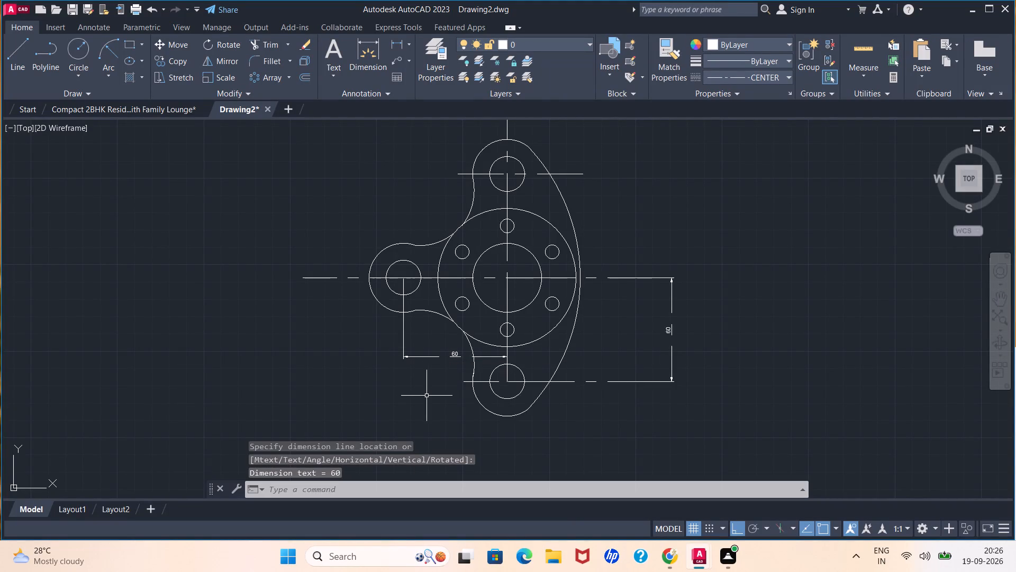
Add radius dimensions to the upper lug's hole and its rounded outer arc, with the texts placed outside the outline.
{"action": "left_click", "coordinate": [408, 42]}
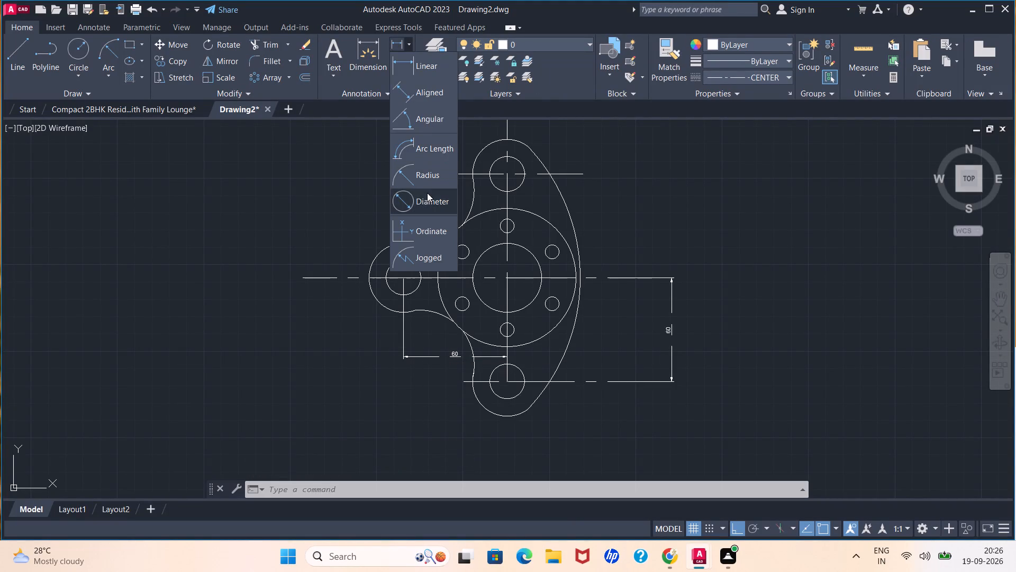
{"action": "left_click", "coordinate": [423, 177]}
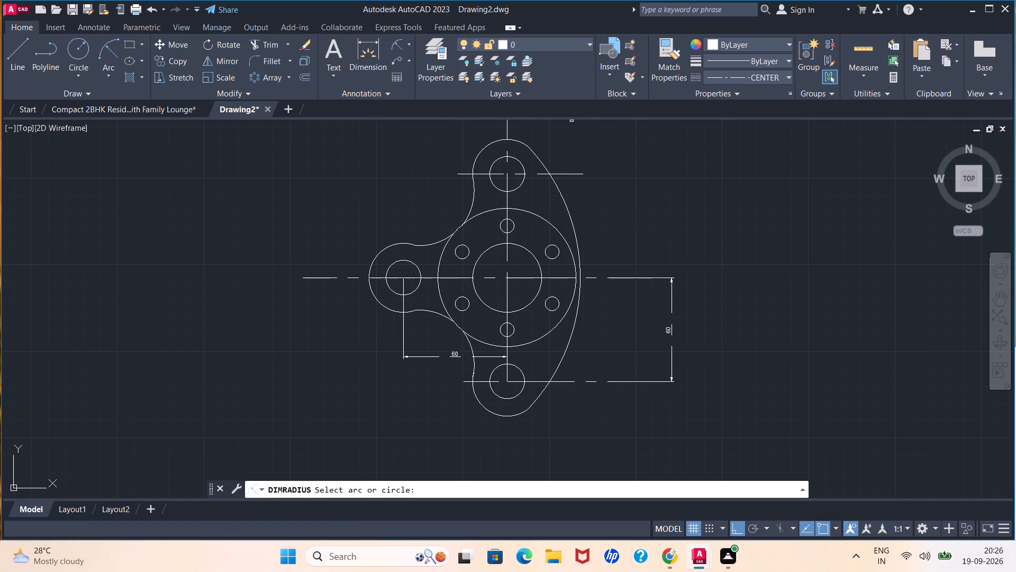
{"action": "scroll", "coordinate": [558, 118], "scroll_direction": "up", "scroll_amount": 5}
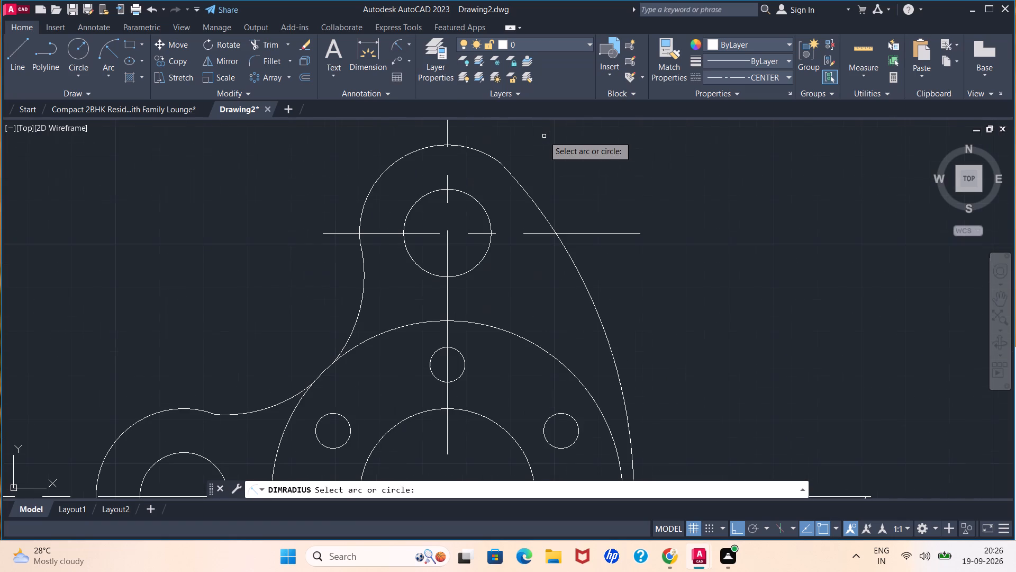
{"action": "scroll", "coordinate": [544, 136], "scroll_direction": "up", "scroll_amount": 1}
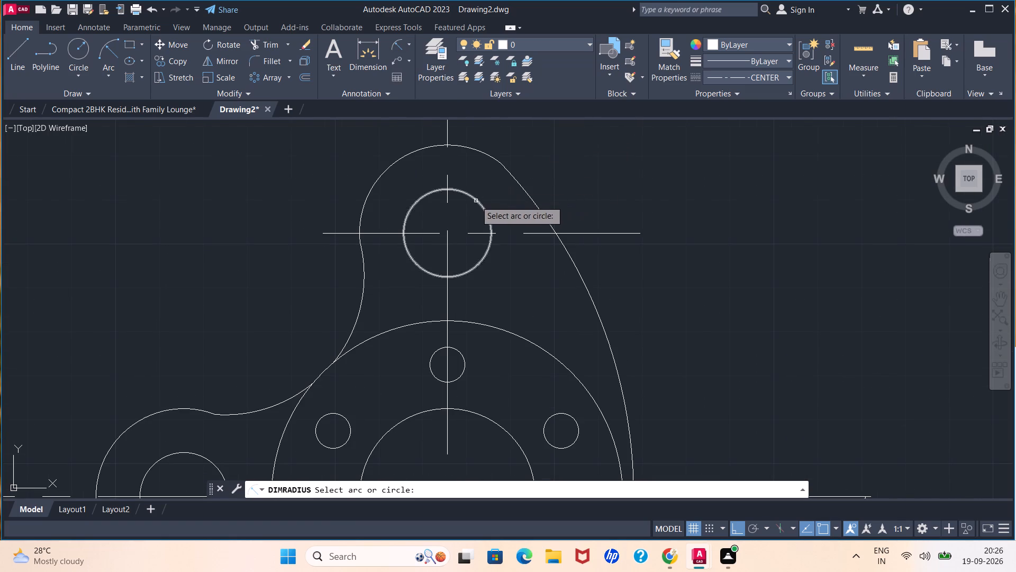
{"action": "left_click", "coordinate": [476, 200]}
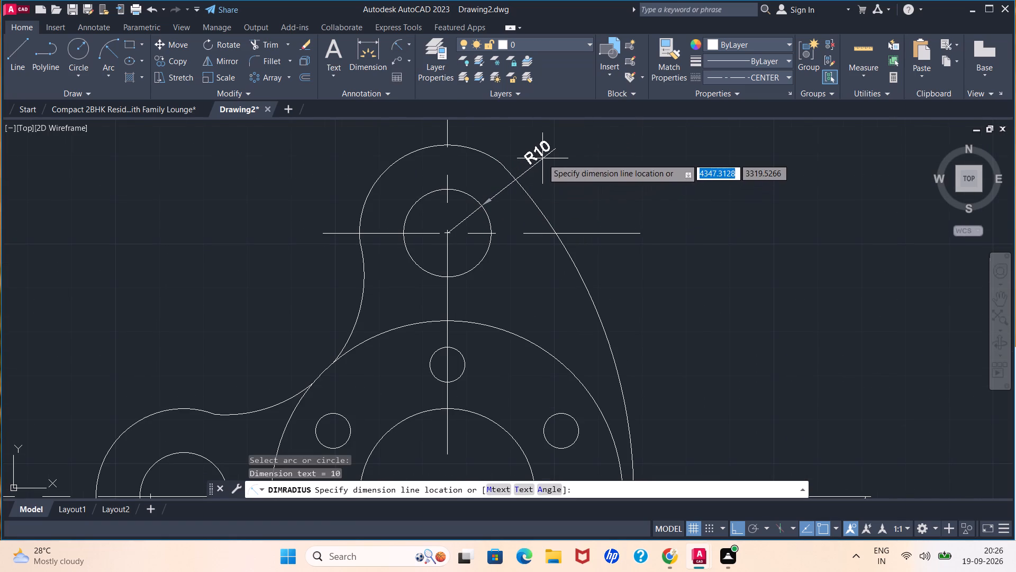
{"action": "left_click", "coordinate": [542, 158]}
{"action": "left_click", "coordinate": [400, 47]}
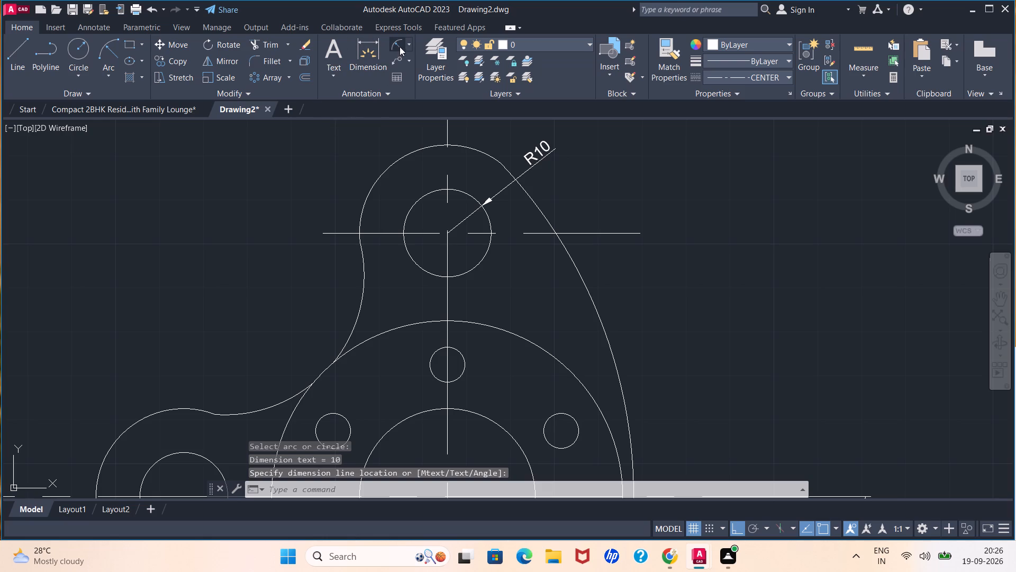
{"action": "left_click", "coordinate": [383, 175]}
{"action": "left_click", "coordinate": [365, 159]}
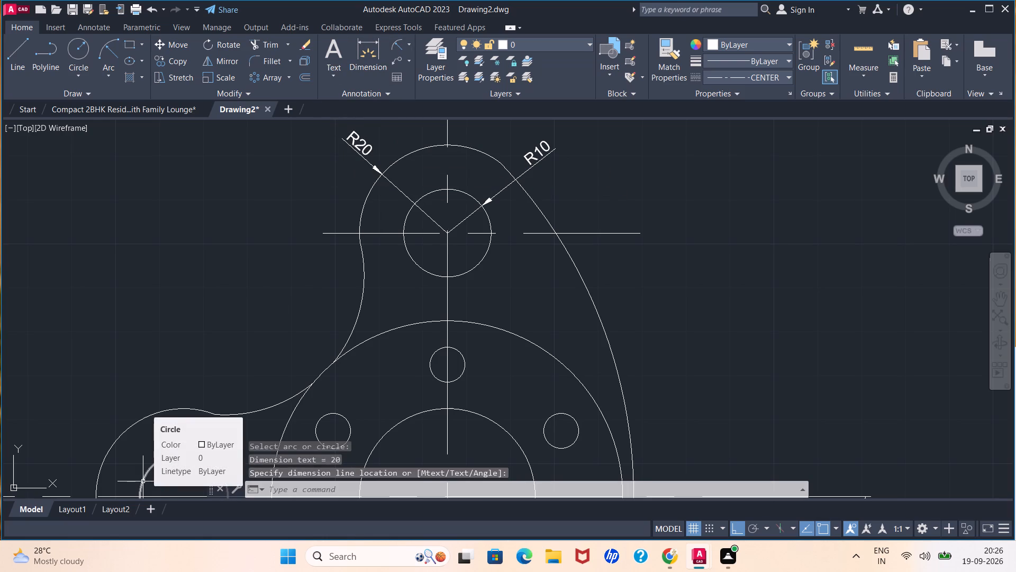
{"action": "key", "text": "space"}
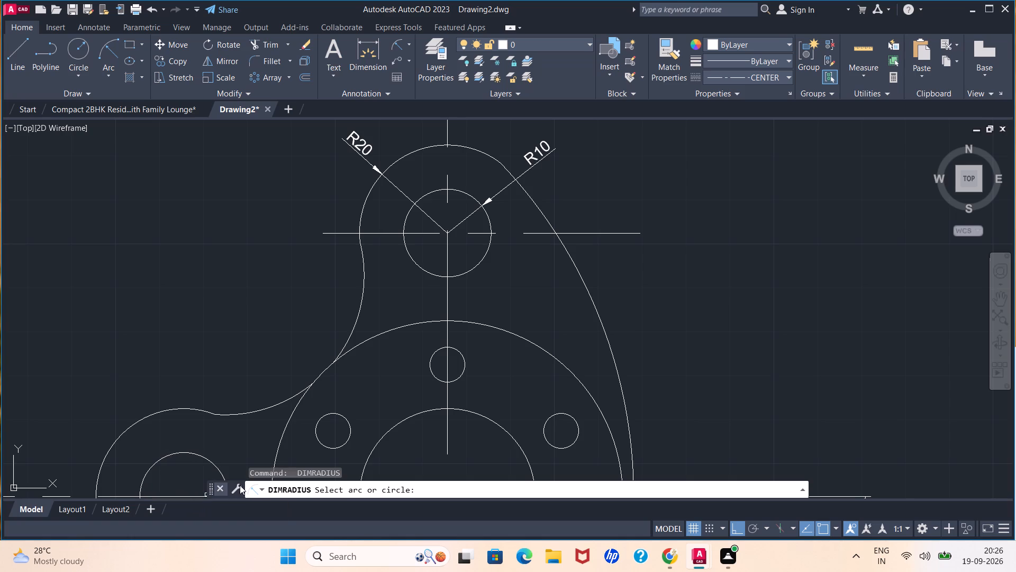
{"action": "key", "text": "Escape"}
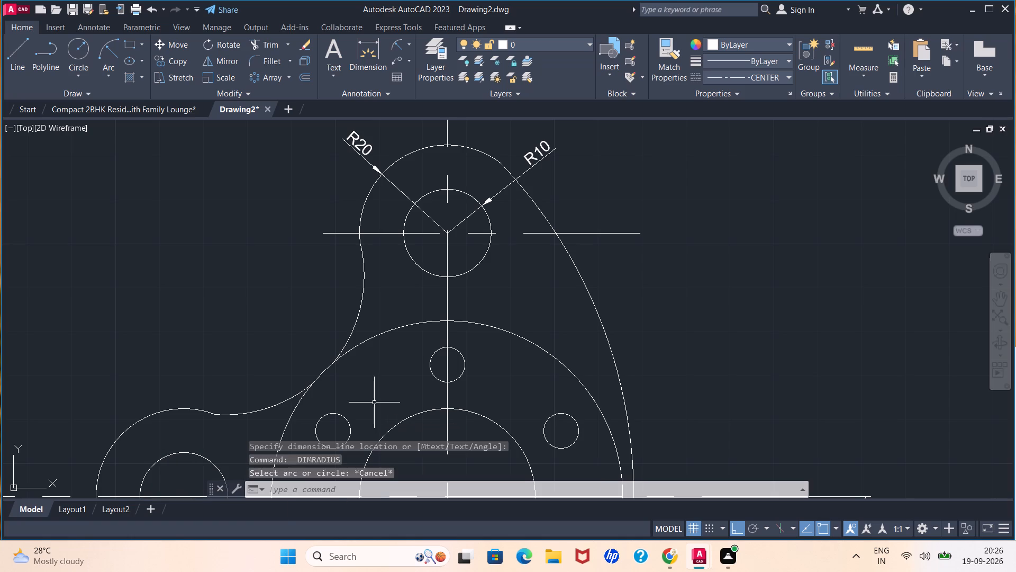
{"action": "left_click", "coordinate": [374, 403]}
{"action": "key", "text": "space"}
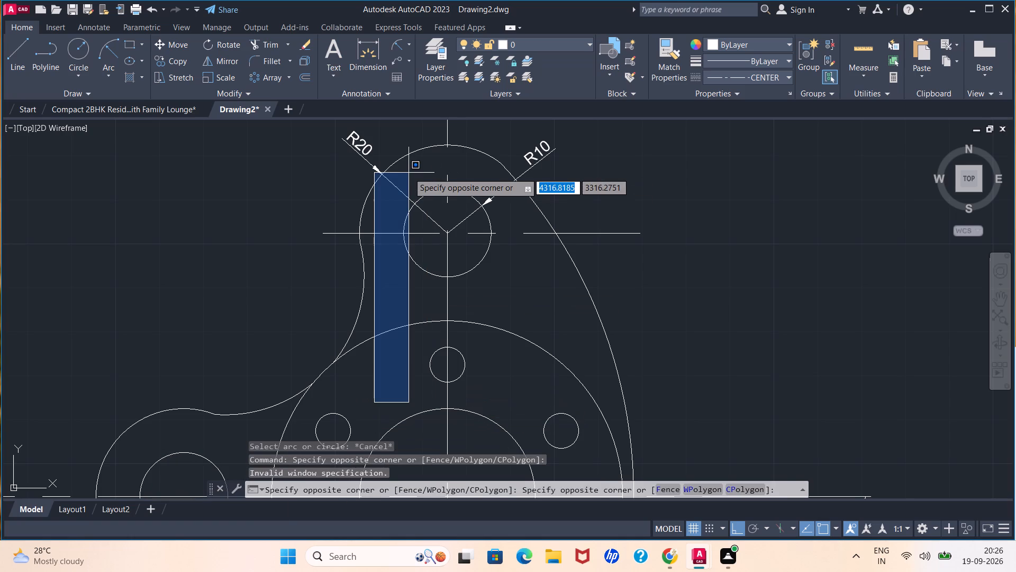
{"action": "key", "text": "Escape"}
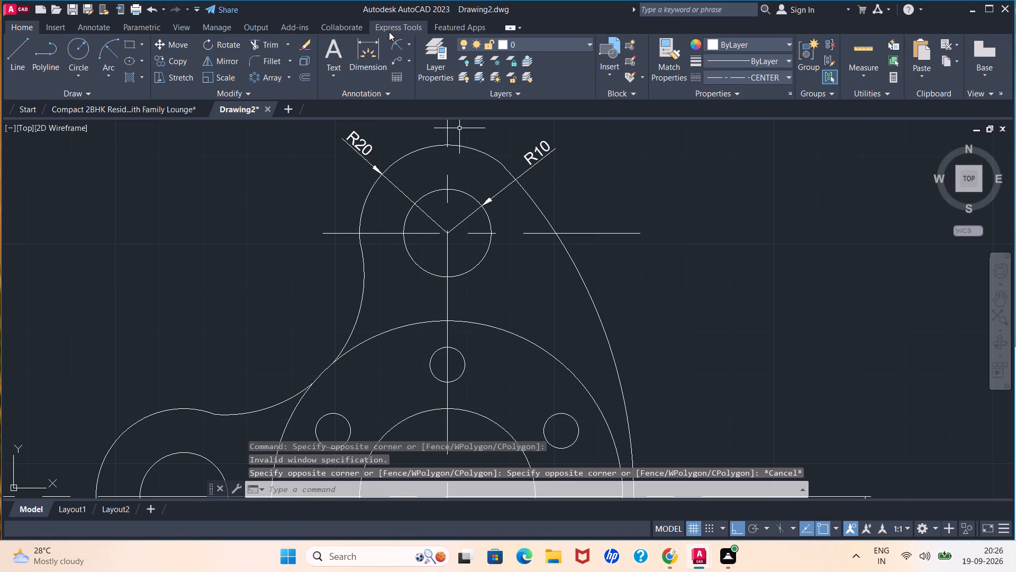
Add radius dimensions to the large flange circle and the central bore, with both texts placed right of the plate.
{"action": "left_click", "coordinate": [398, 48]}
{"action": "scroll", "coordinate": [419, 182], "scroll_direction": "down", "scroll_amount": 2}
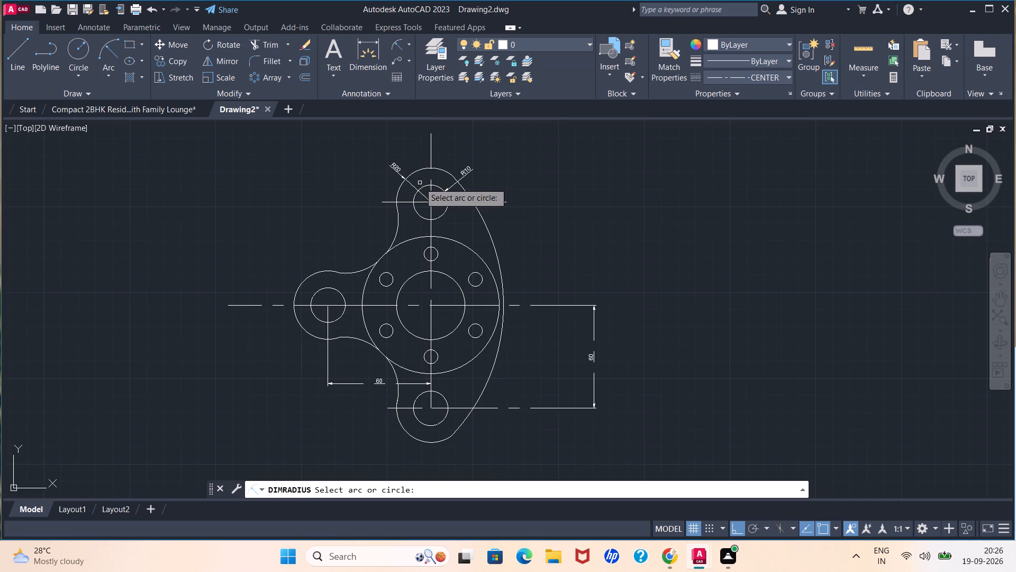
{"action": "scroll", "coordinate": [487, 264], "scroll_direction": "up", "scroll_amount": 1}
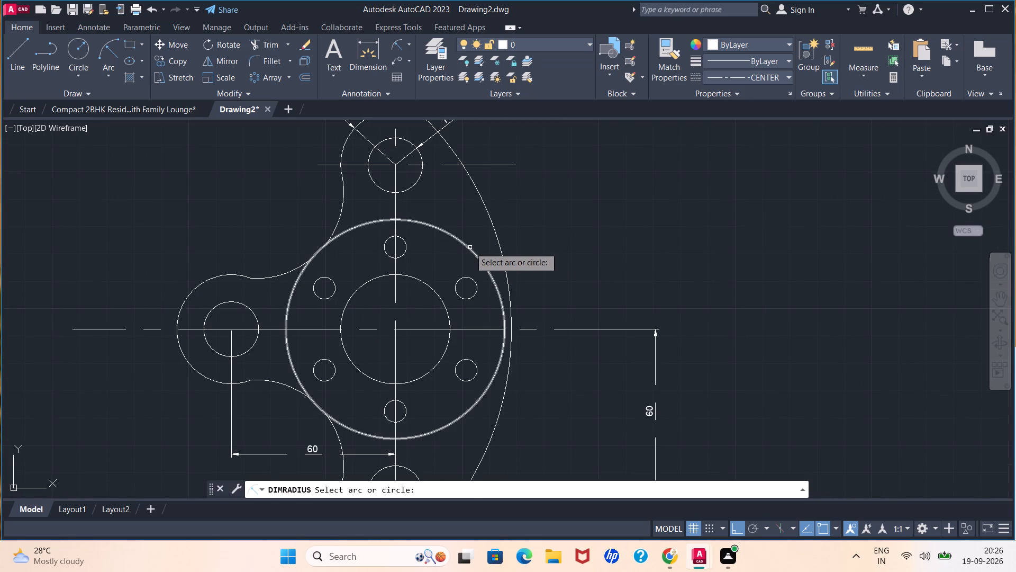
{"action": "left_click", "coordinate": [470, 247]}
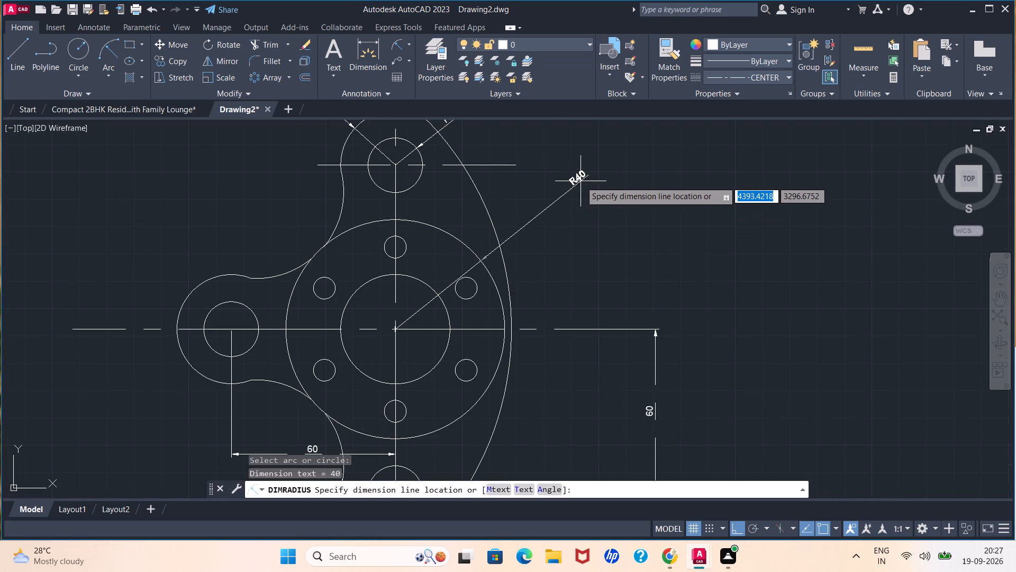
{"action": "left_click", "coordinate": [553, 287]}
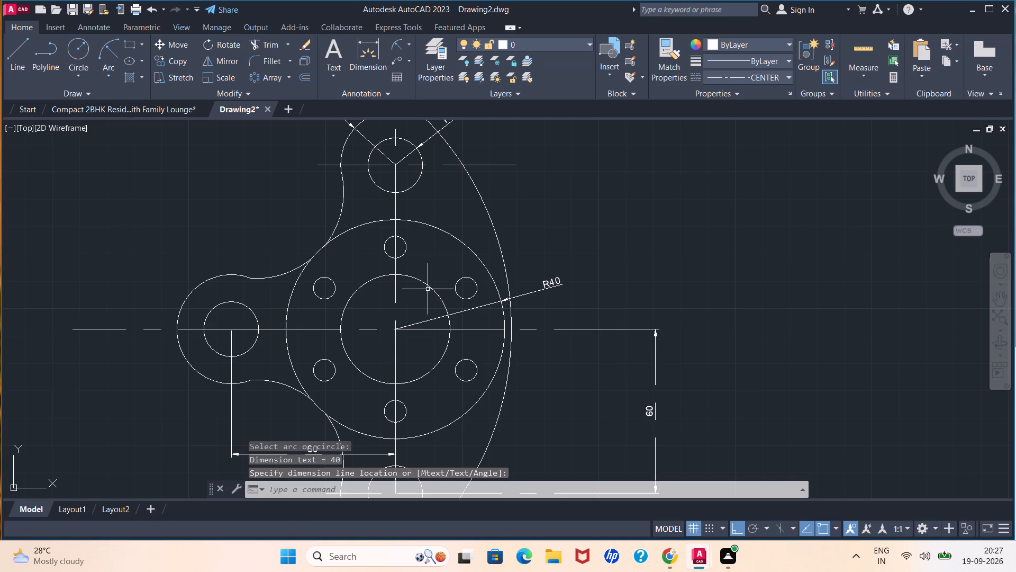
{"action": "key", "text": "space"}
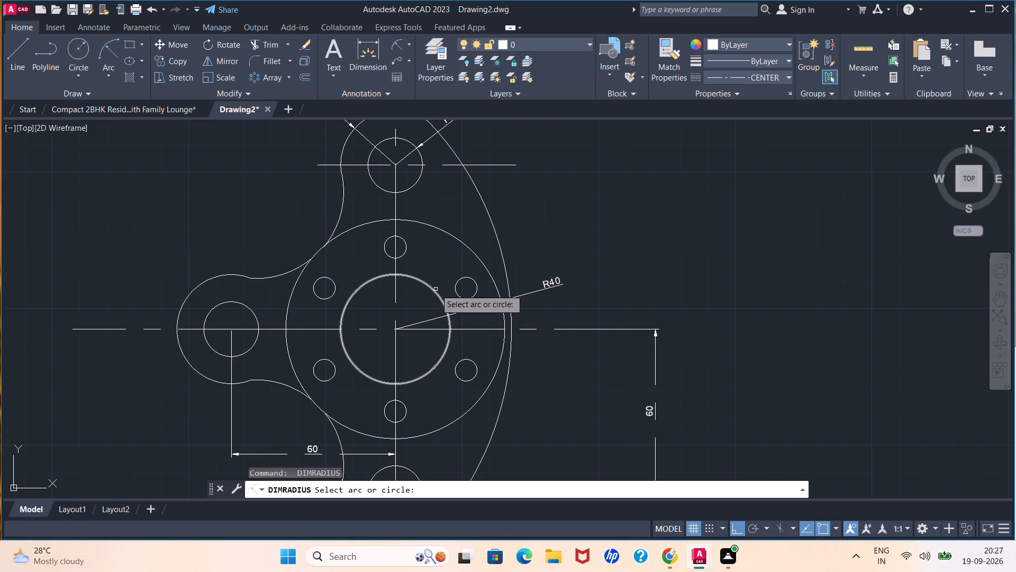
{"action": "left_click", "coordinate": [433, 289]}
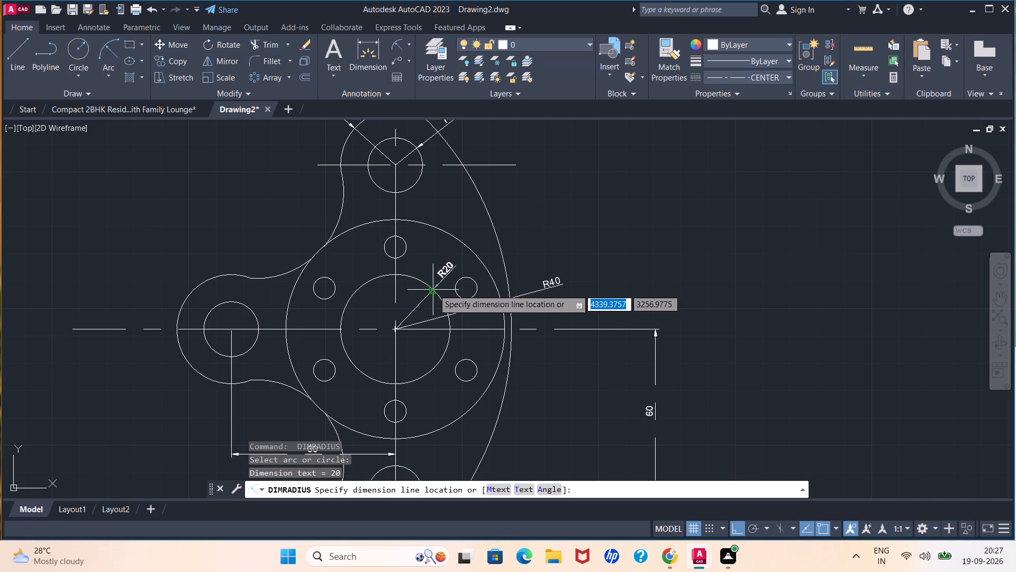
{"action": "left_click", "coordinate": [533, 264]}
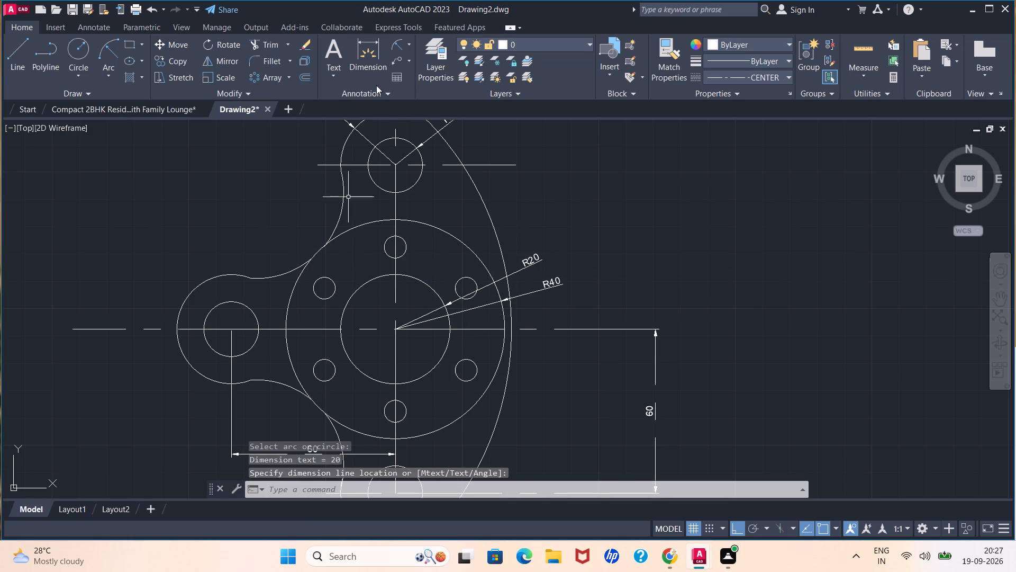
Add a radius dimension to the upper-left small hole of the polar array, placed outside the flange circle.
{"action": "left_click", "coordinate": [403, 46]}
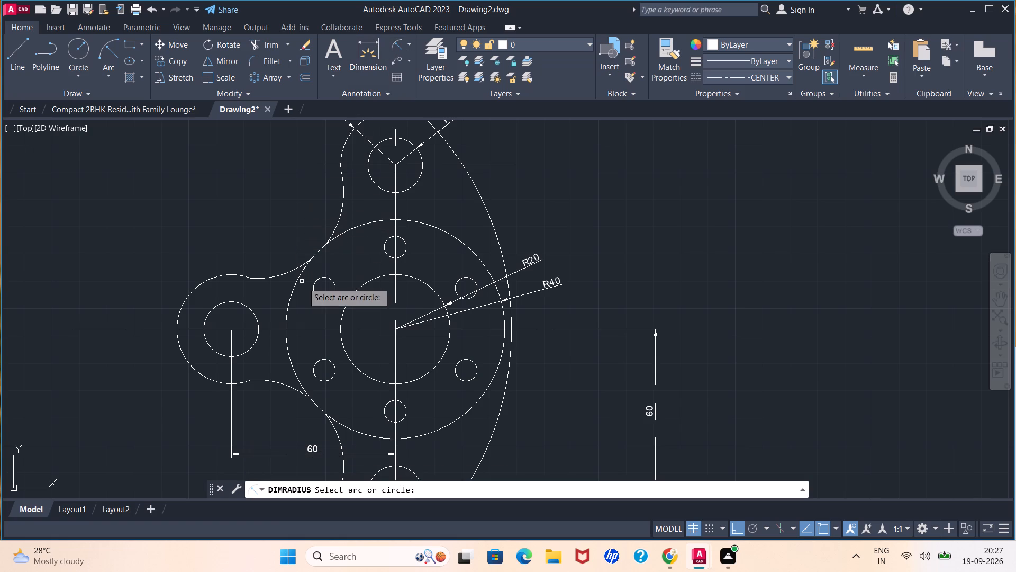
{"action": "left_click", "coordinate": [317, 281]}
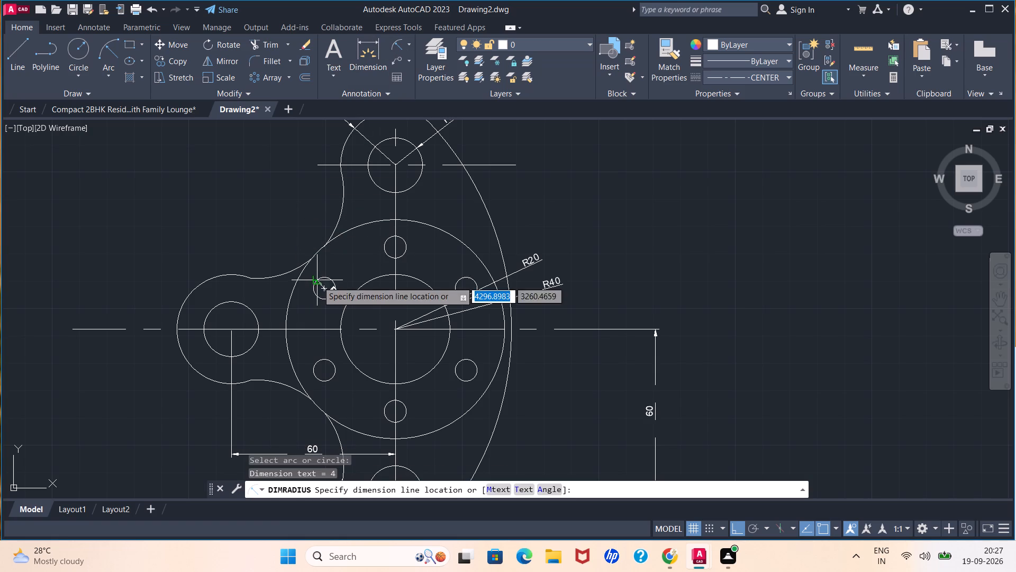
{"action": "left_click", "coordinate": [292, 224]}
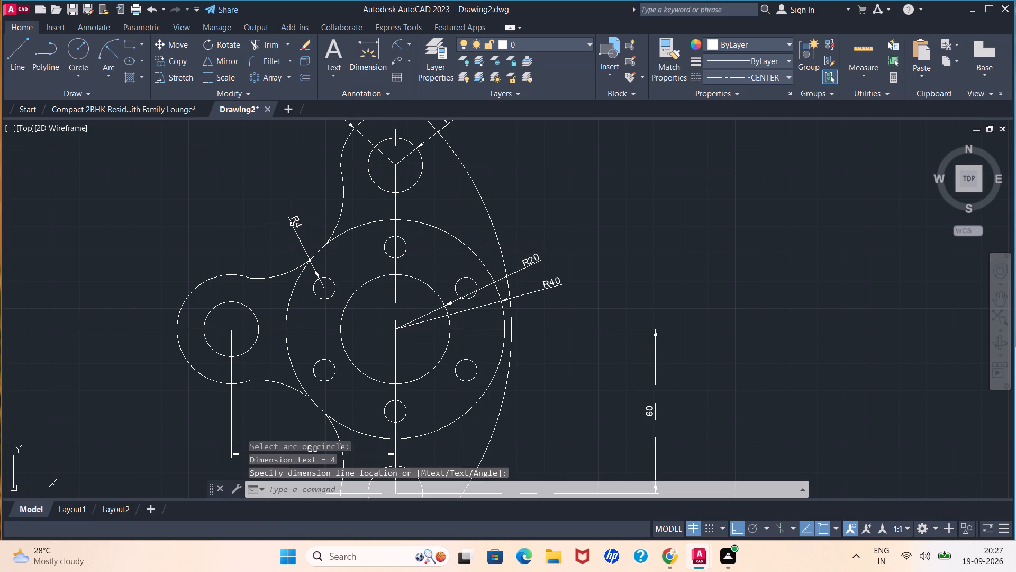
Add radius dimensions to the left lug's hole and its rounded outer arc, with the texts placed outside the lug.
{"action": "left_click", "coordinate": [396, 41]}
{"action": "scroll", "coordinate": [382, 124], "scroll_direction": "down", "scroll_amount": 1}
{"action": "scroll", "coordinate": [242, 192], "scroll_direction": "up", "scroll_amount": 2}
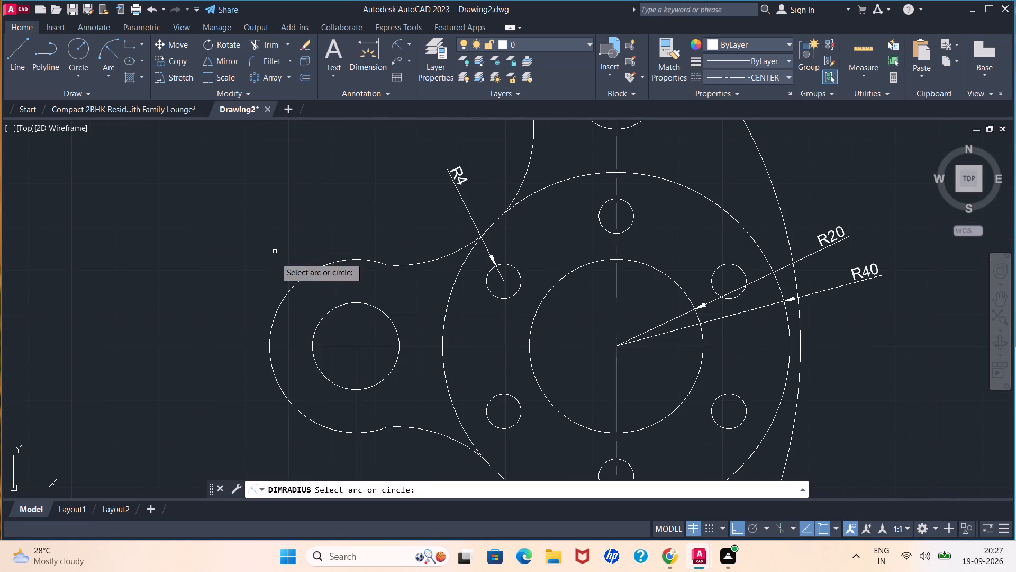
{"action": "left_click", "coordinate": [320, 322]}
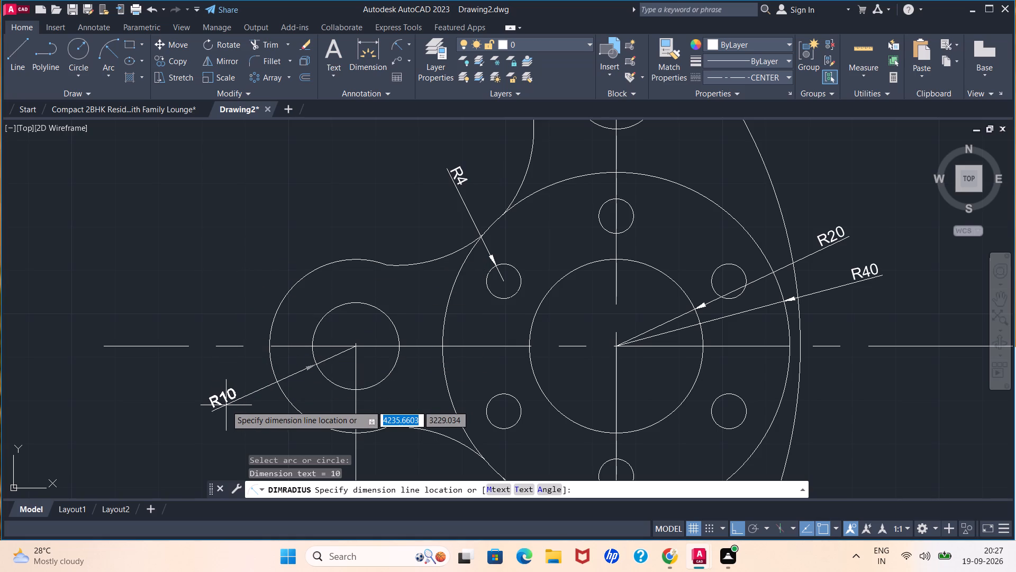
{"action": "left_click", "coordinate": [226, 404]}
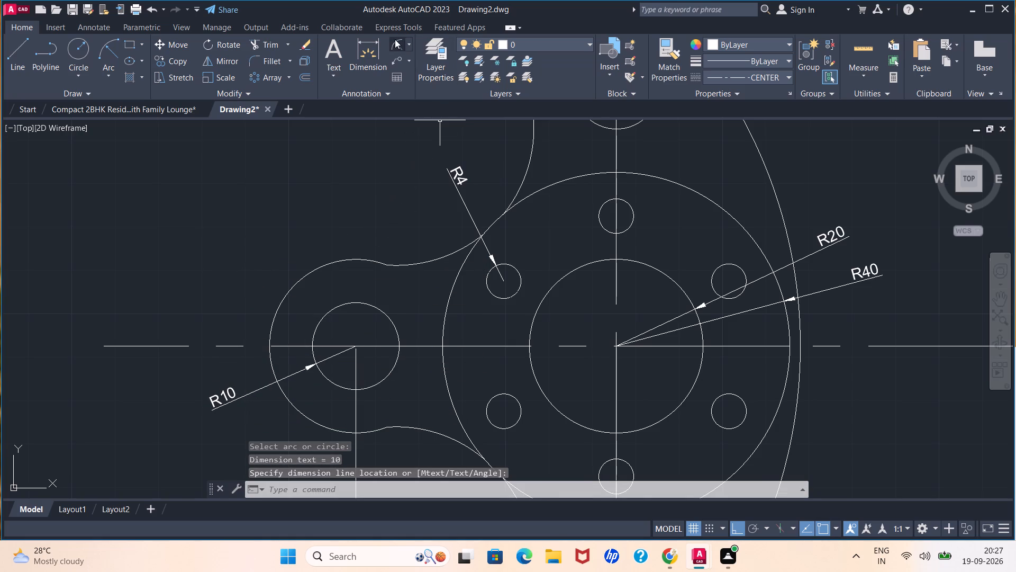
{"action": "left_click", "coordinate": [395, 39]}
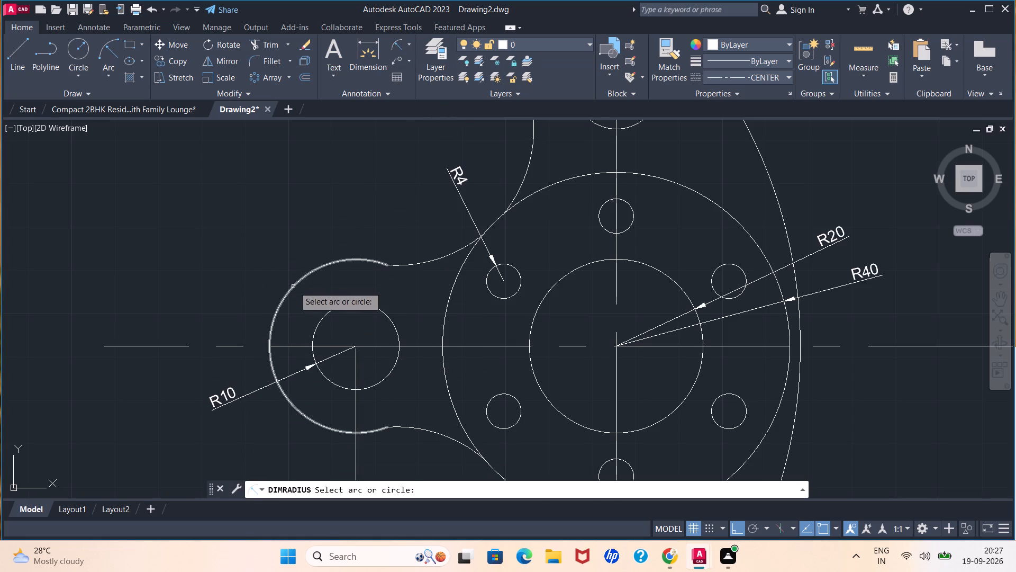
{"action": "left_click", "coordinate": [293, 287]}
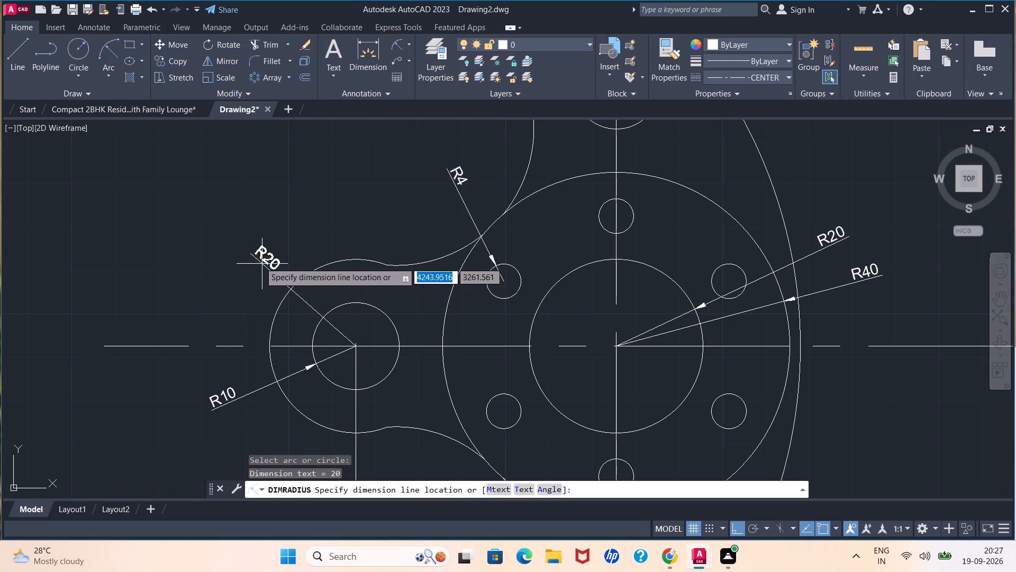
{"action": "left_click", "coordinate": [256, 260]}
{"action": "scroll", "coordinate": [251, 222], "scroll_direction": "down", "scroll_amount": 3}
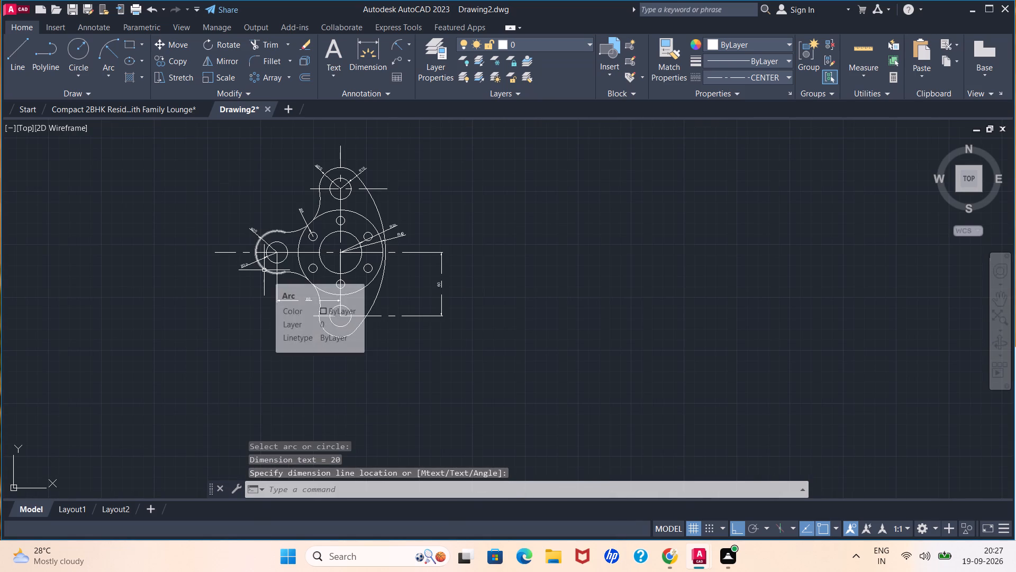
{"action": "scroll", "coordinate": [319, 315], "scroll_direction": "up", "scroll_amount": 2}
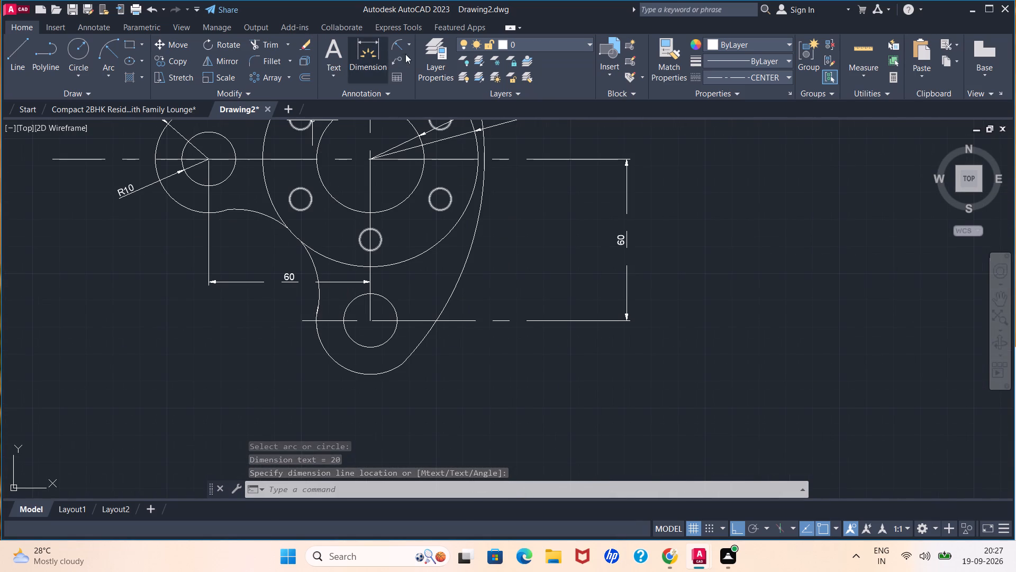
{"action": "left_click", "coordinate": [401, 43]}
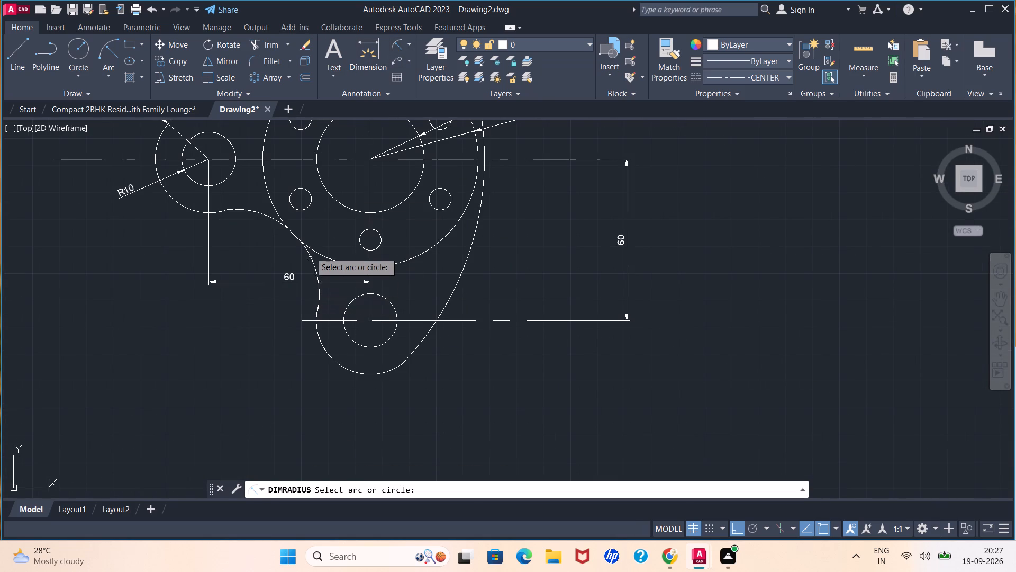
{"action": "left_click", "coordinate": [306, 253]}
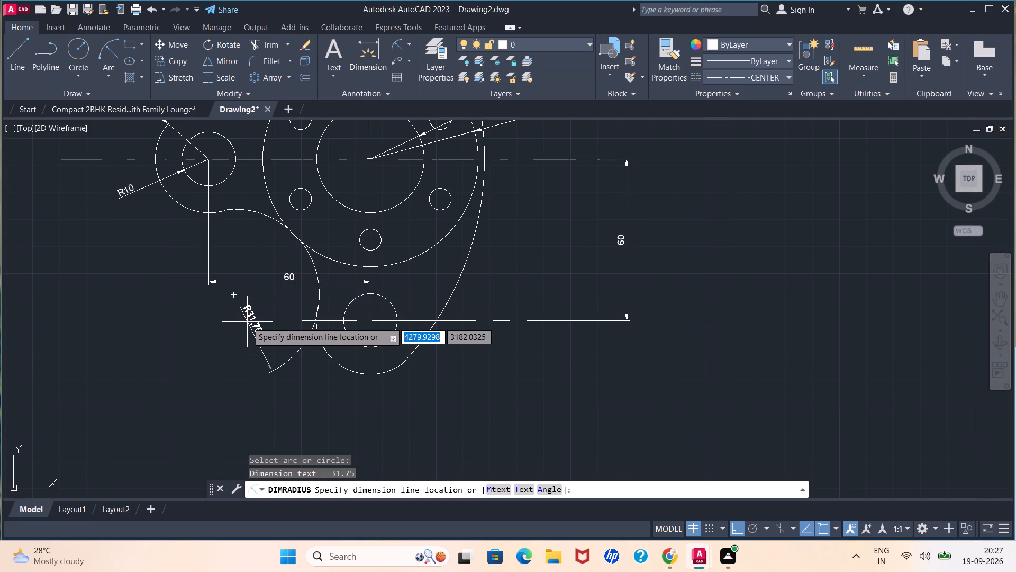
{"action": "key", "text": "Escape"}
Add a radius dimension to the large arc forming the plate's right side, placed inside the outline near the lower lug.
{"action": "scroll", "coordinate": [251, 334], "scroll_direction": "down", "scroll_amount": 2}
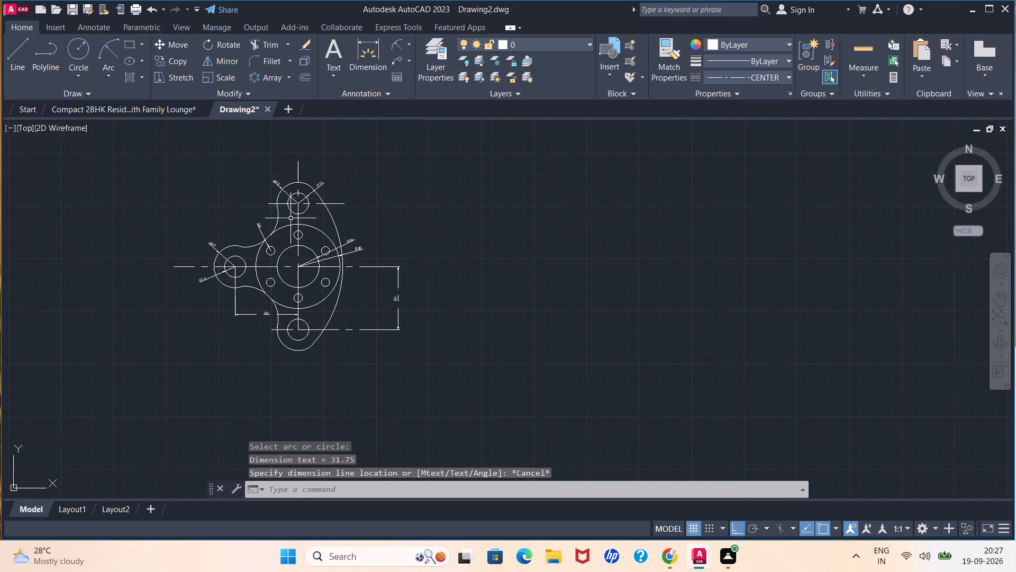
{"action": "left_click", "coordinate": [401, 44]}
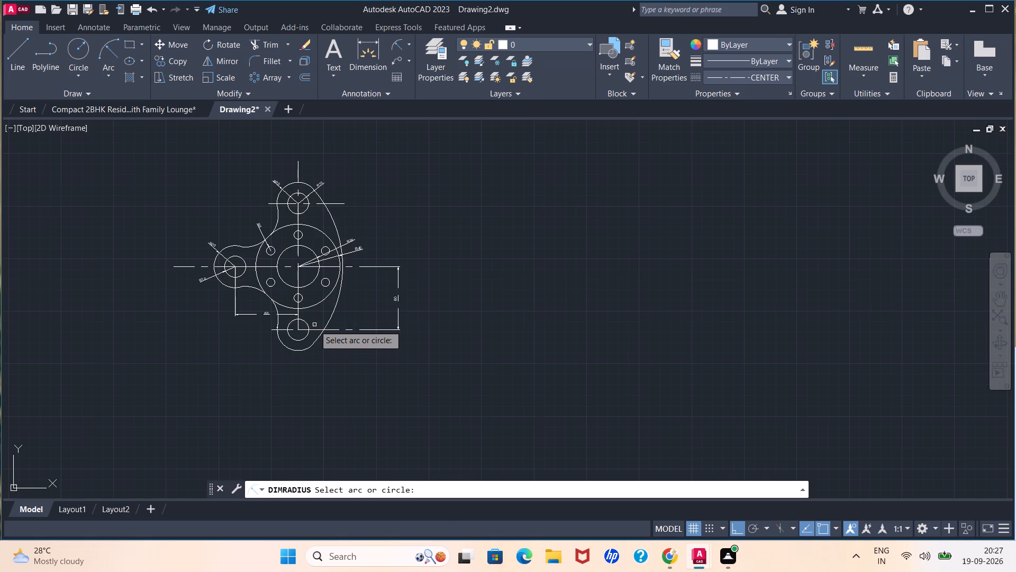
{"action": "scroll", "coordinate": [318, 332], "scroll_direction": "up", "scroll_amount": 2}
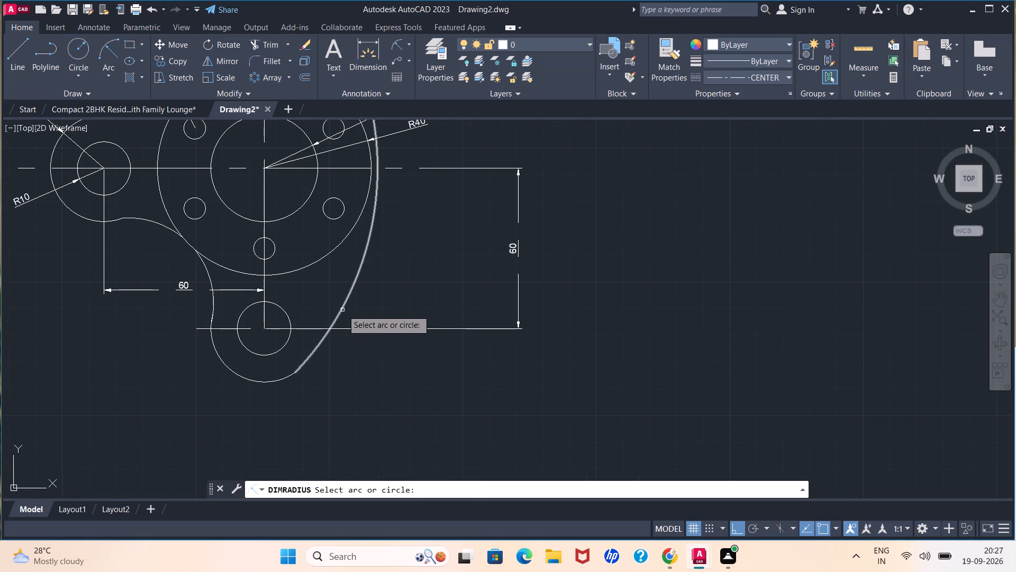
{"action": "left_click", "coordinate": [342, 310]}
{"action": "left_click", "coordinate": [330, 299]}
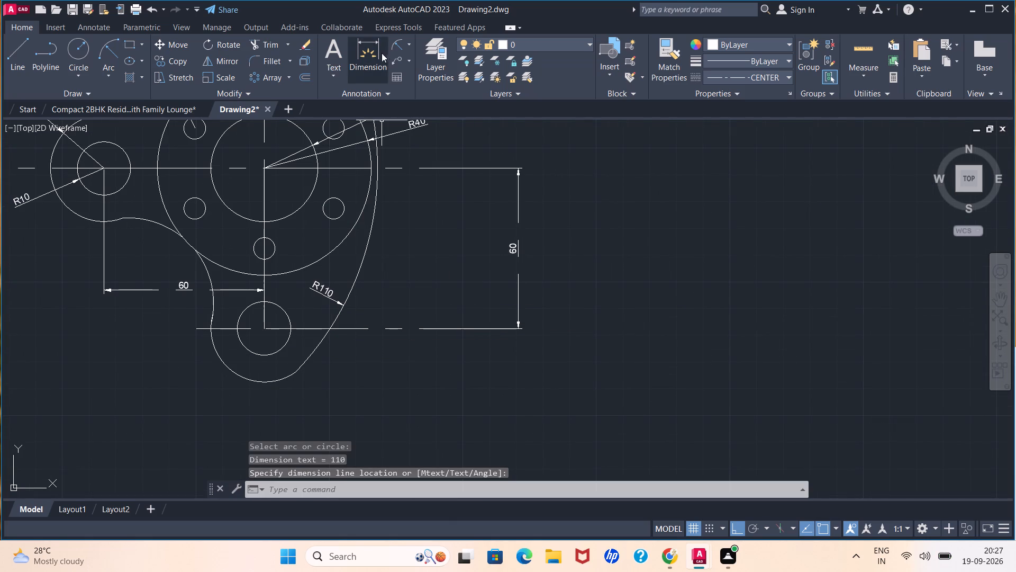
Add radius dimensions to the lower lug's hole and its rounded outer arc, with both texts placed outside the lug.
{"action": "left_click", "coordinate": [394, 46]}
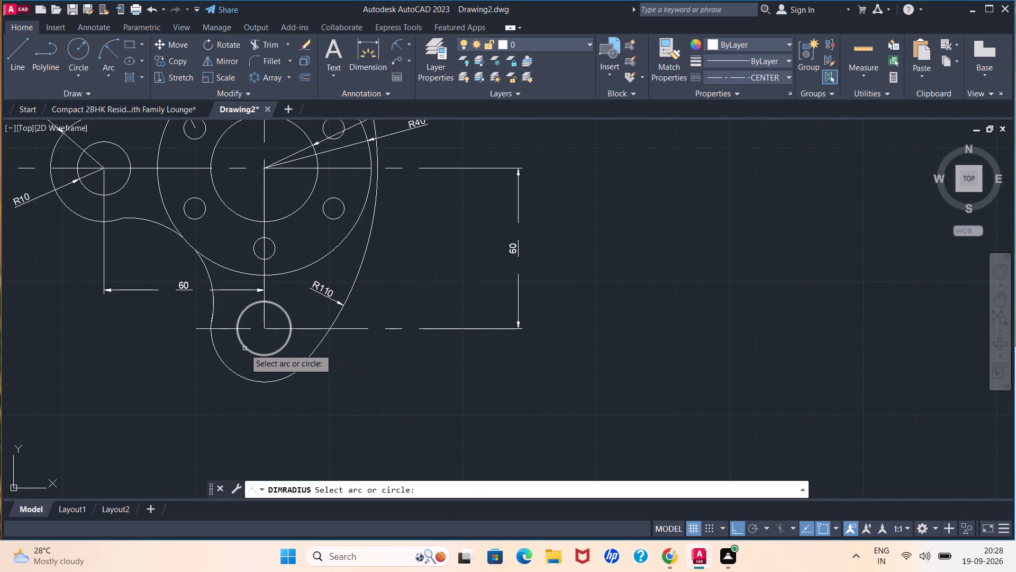
{"action": "left_click", "coordinate": [244, 348]}
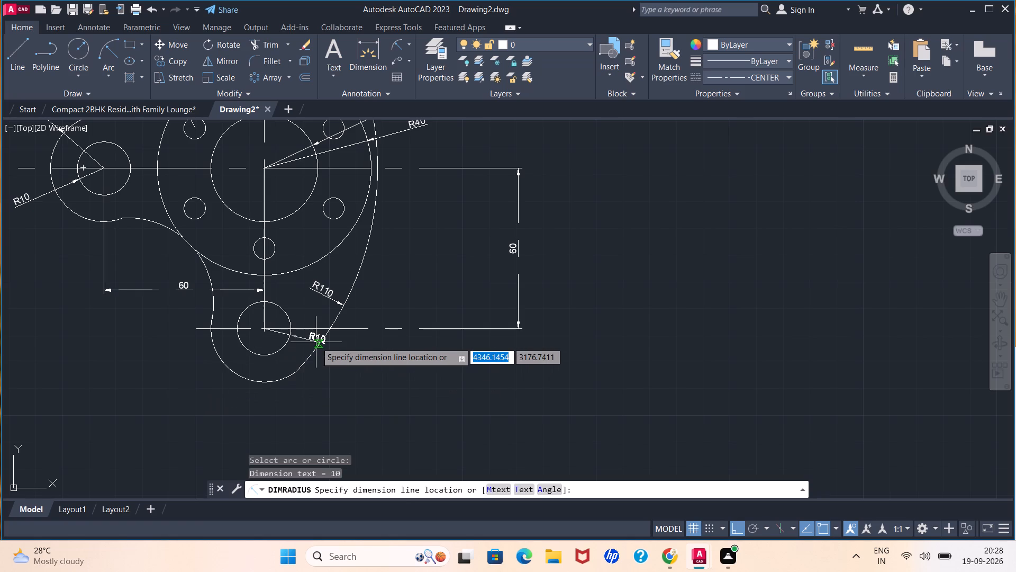
{"action": "left_click", "coordinate": [338, 371]}
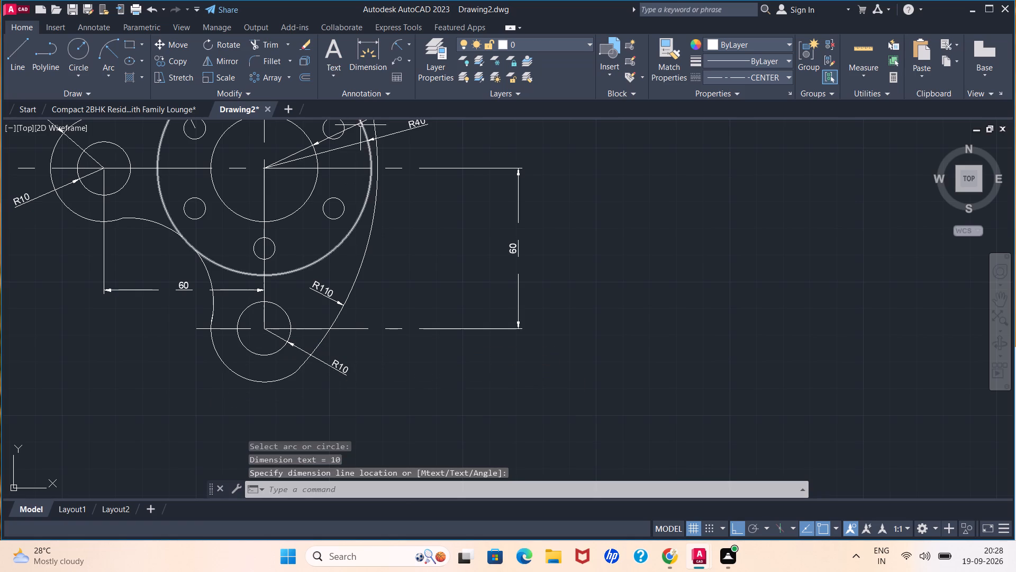
{"action": "left_click", "coordinate": [394, 39]}
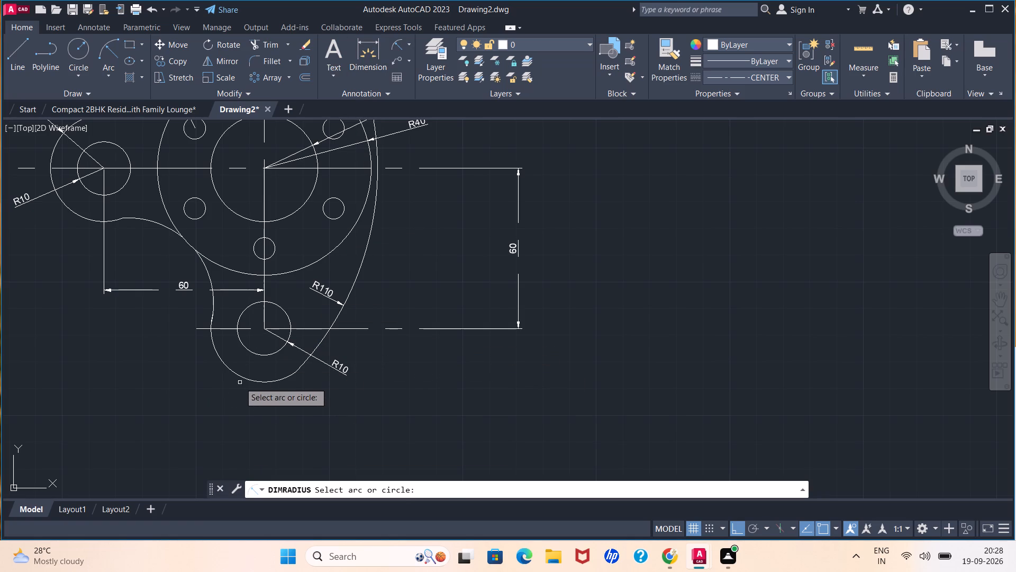
{"action": "left_click", "coordinate": [233, 372]}
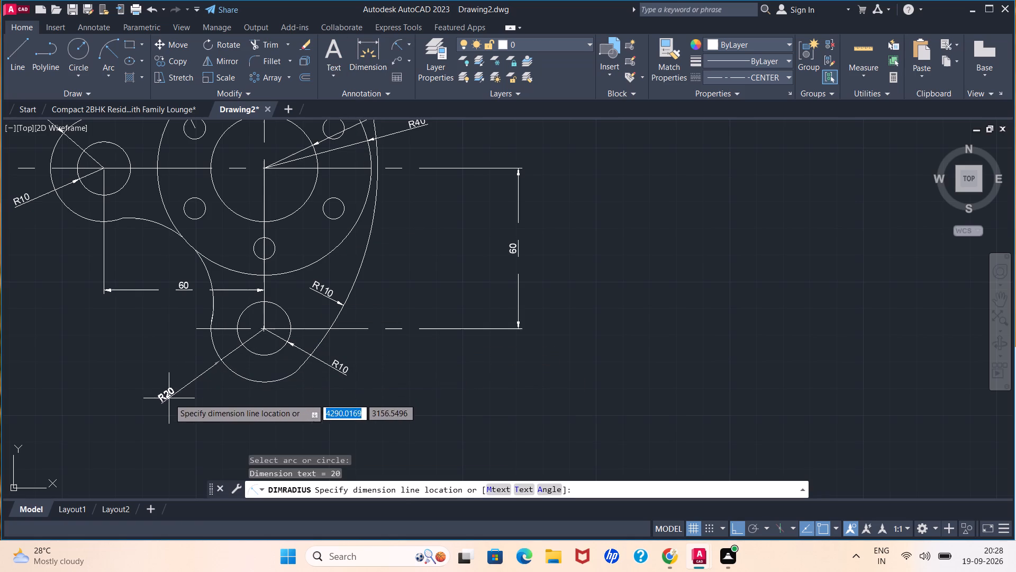
{"action": "left_click", "coordinate": [169, 398]}
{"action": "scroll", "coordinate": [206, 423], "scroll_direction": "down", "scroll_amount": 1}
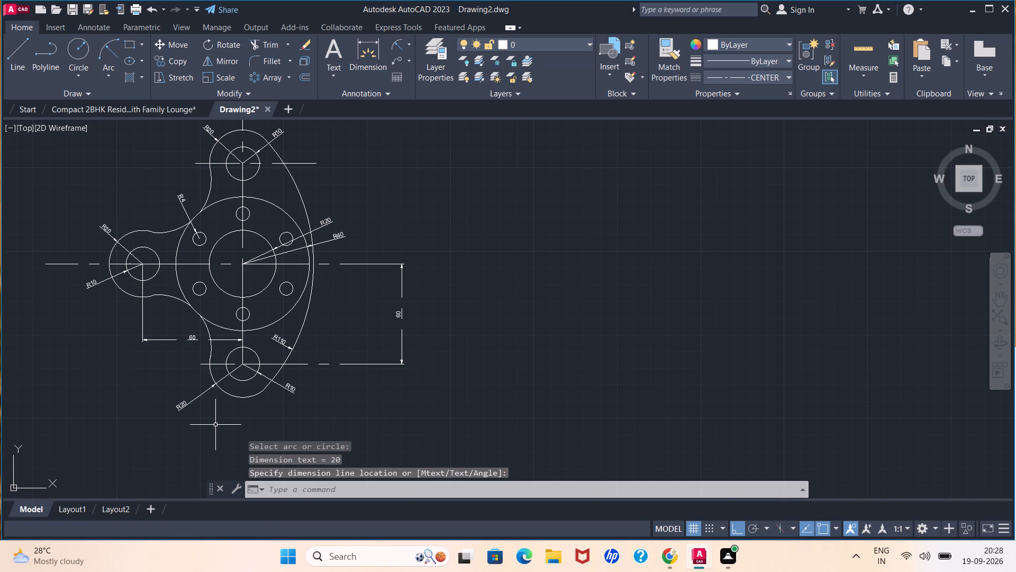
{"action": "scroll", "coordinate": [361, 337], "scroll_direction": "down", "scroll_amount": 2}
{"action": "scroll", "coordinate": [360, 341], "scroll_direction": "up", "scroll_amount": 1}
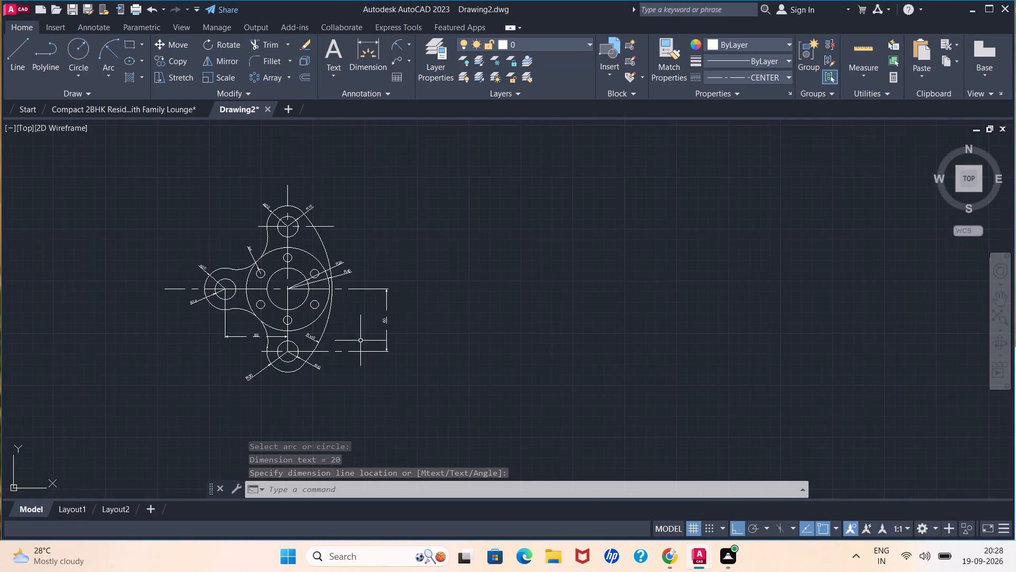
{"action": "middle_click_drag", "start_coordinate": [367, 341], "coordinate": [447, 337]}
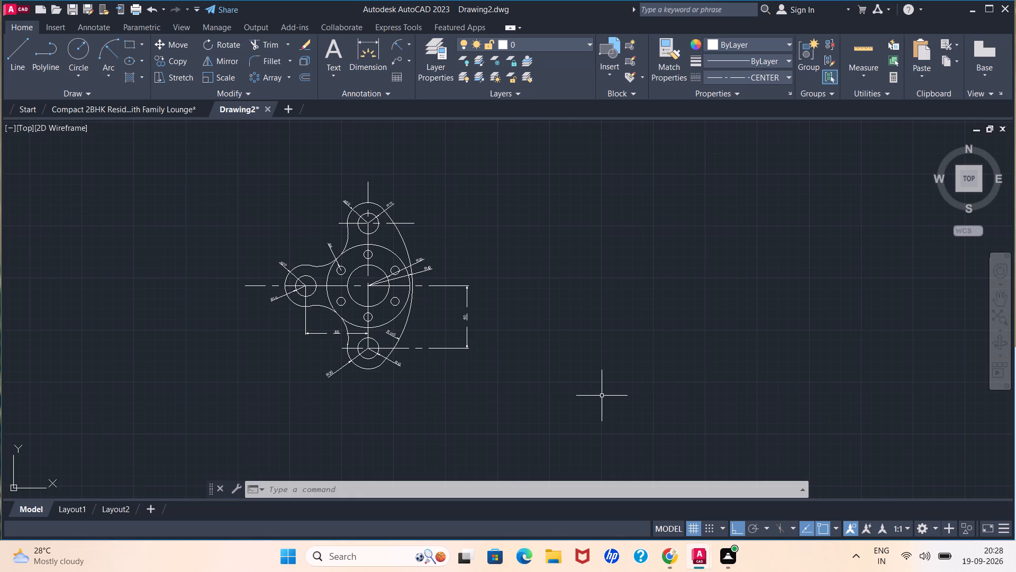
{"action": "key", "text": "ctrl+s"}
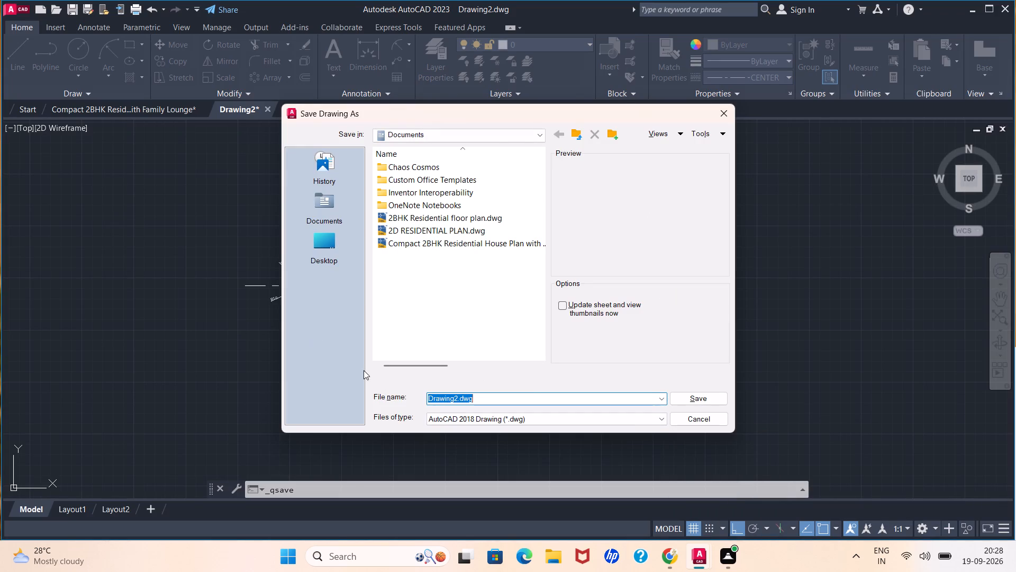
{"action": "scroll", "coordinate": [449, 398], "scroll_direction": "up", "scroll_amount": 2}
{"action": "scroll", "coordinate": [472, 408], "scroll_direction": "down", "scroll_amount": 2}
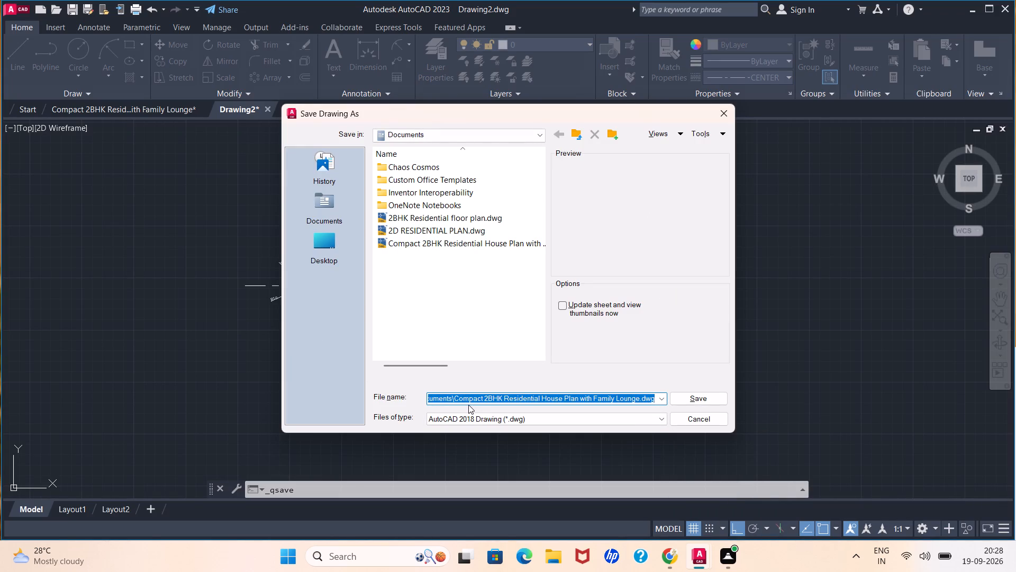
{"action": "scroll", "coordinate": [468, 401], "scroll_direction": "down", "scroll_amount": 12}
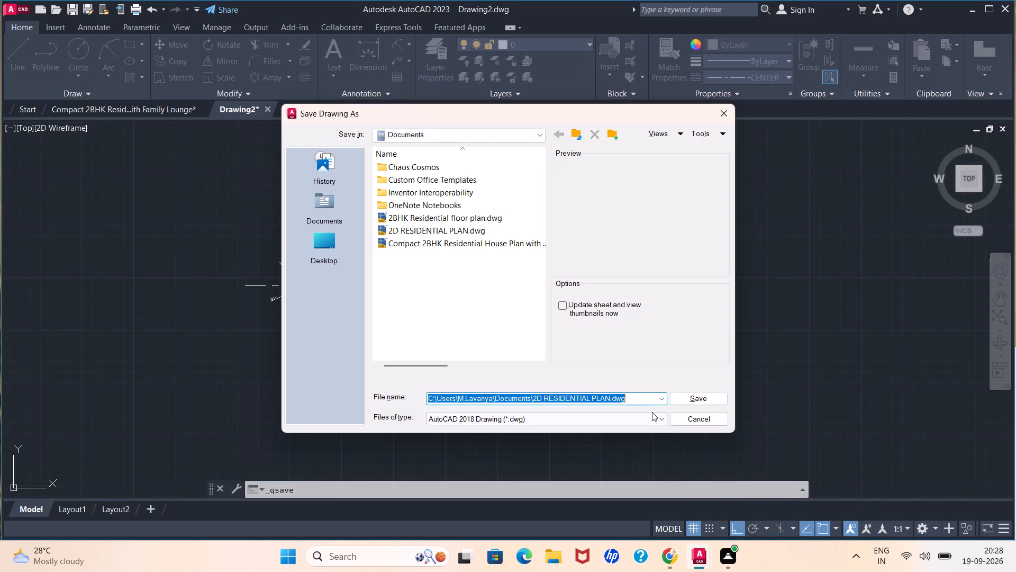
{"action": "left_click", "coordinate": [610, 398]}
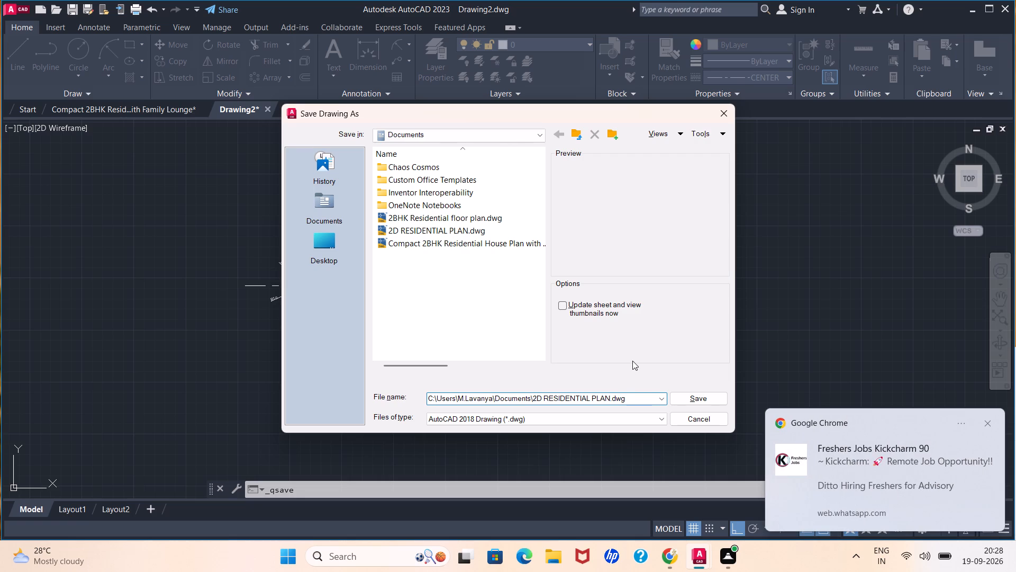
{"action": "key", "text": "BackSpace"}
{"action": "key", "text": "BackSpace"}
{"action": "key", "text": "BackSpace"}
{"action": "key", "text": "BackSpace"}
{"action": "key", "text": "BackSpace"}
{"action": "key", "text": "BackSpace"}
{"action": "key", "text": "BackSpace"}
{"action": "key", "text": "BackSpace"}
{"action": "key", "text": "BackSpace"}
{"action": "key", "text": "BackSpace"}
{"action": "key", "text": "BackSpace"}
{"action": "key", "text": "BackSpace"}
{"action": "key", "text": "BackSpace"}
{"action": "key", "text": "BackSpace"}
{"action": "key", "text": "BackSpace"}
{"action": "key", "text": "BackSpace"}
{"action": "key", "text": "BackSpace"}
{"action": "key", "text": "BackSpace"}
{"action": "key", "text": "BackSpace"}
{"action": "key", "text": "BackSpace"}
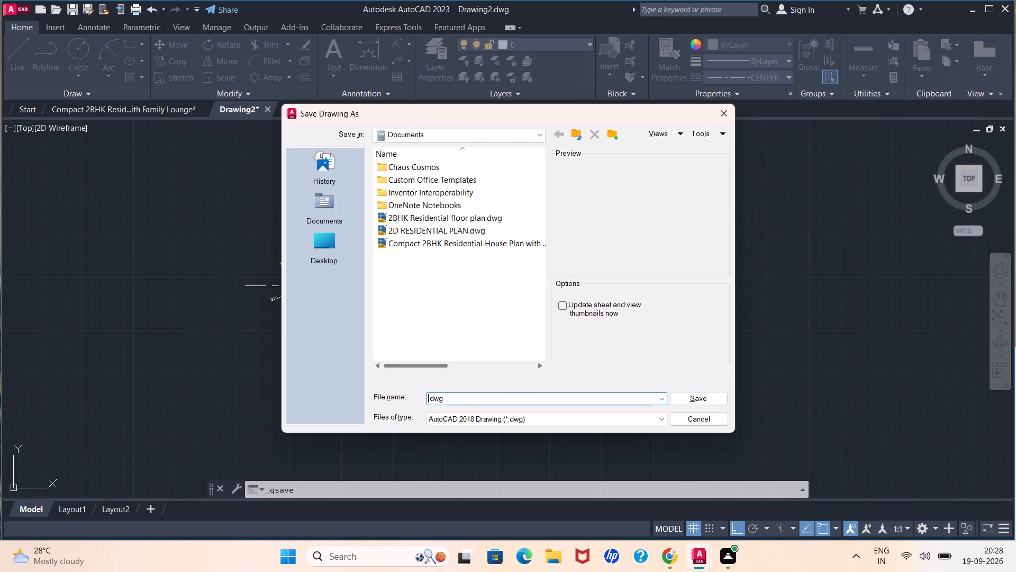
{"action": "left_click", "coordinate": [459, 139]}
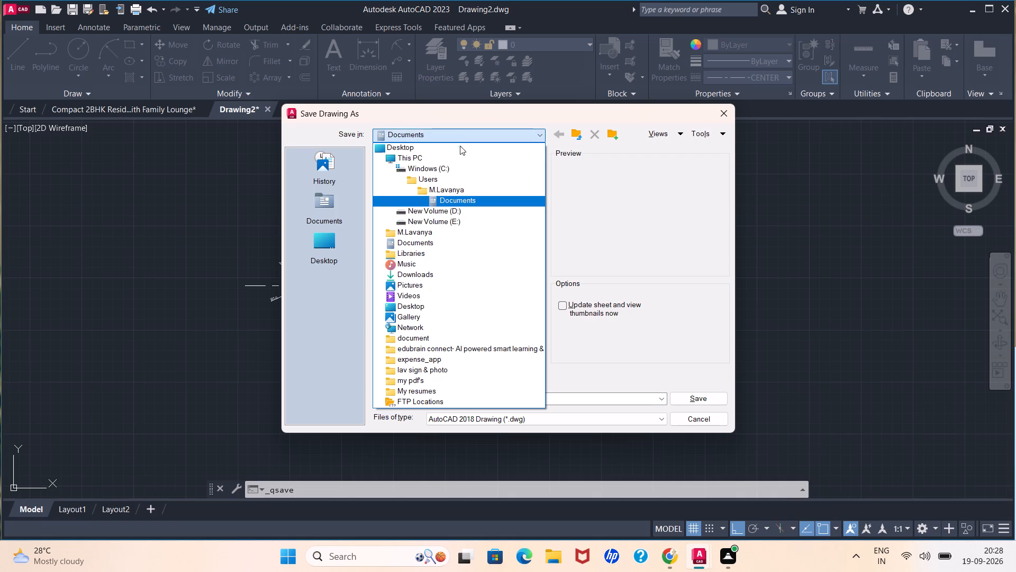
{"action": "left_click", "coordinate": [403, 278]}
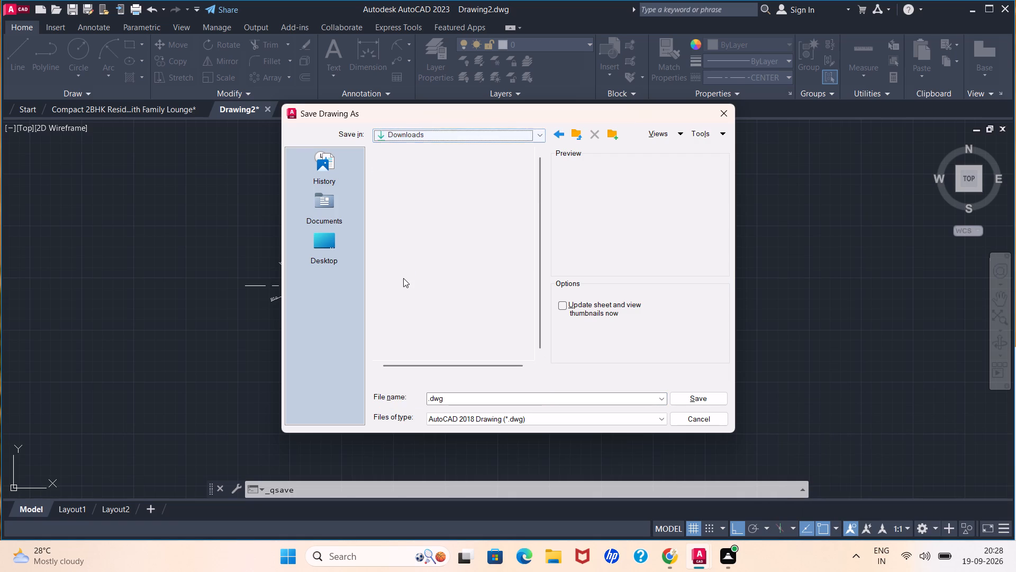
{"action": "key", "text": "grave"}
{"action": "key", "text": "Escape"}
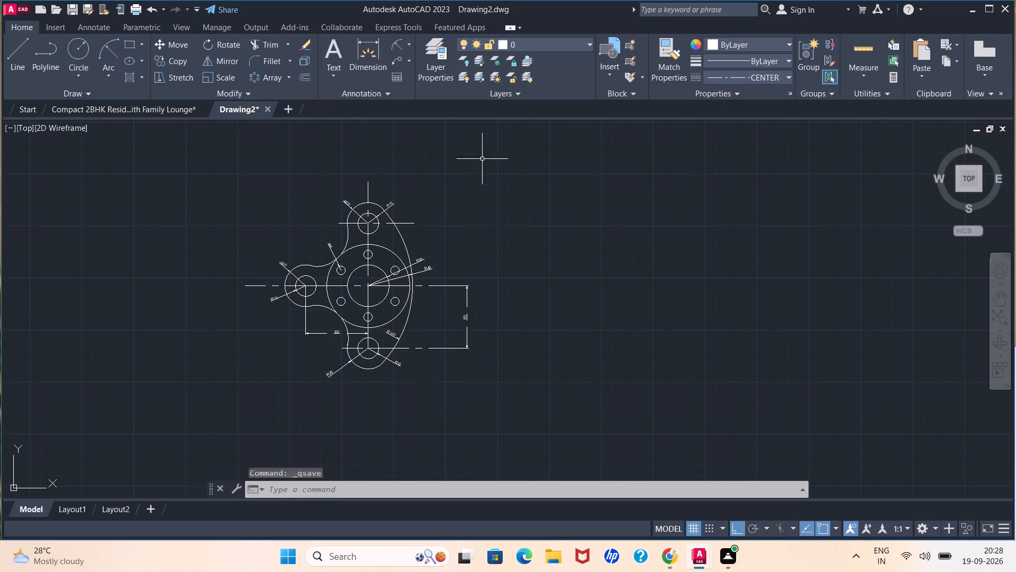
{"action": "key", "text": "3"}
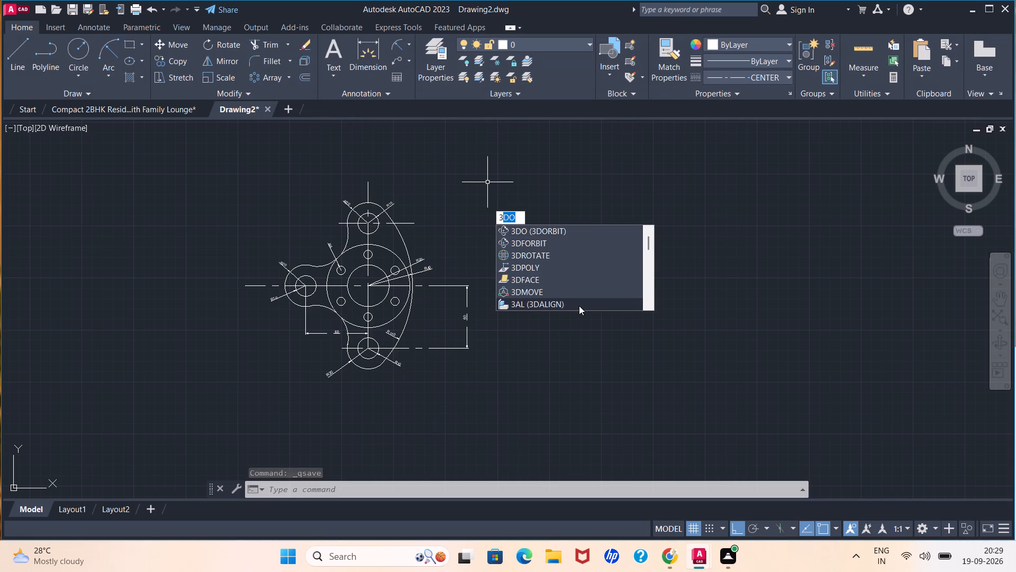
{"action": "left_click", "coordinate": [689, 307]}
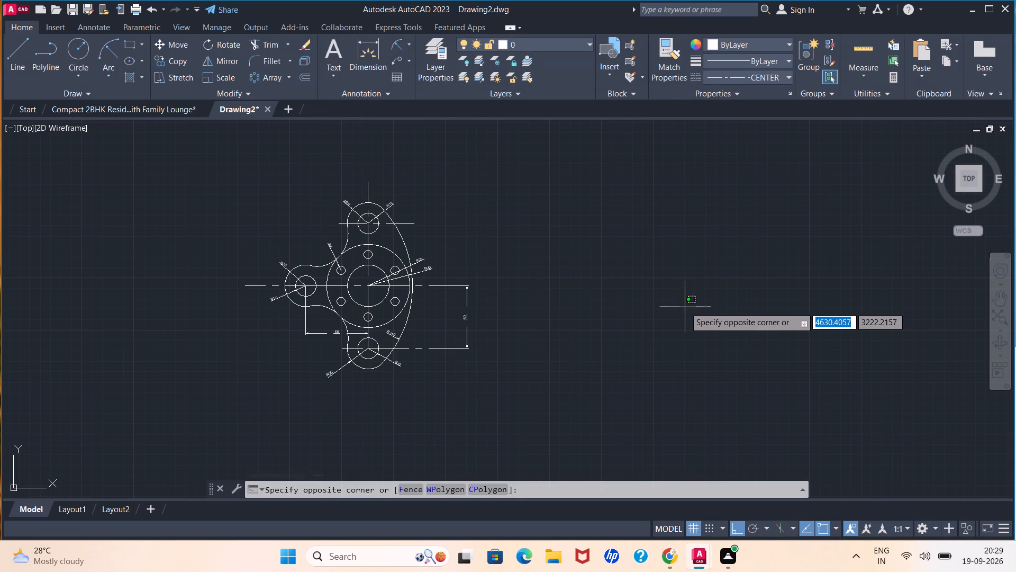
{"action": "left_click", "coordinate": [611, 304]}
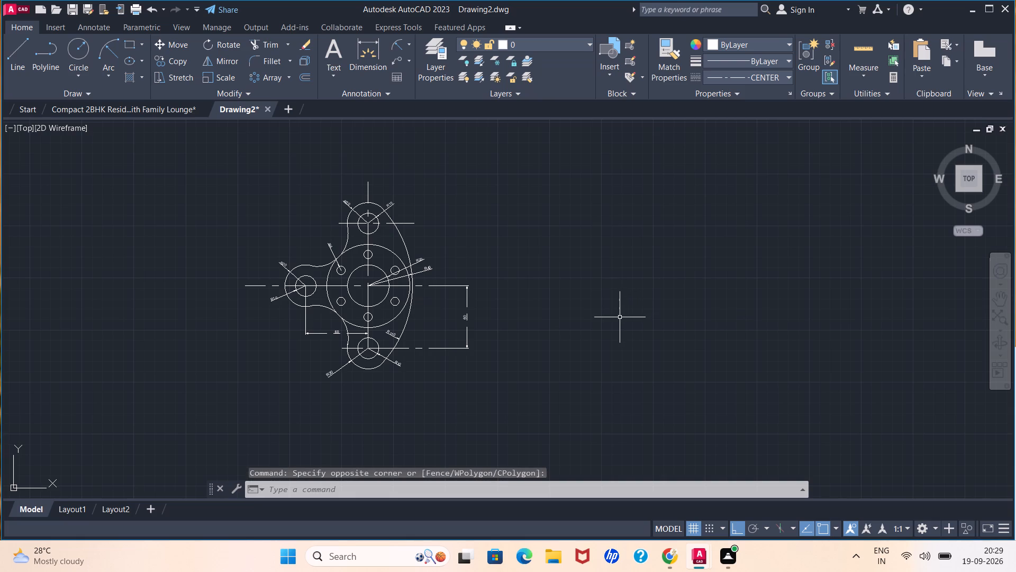
Save the drawing in the Documents folder as Mechanical Flange.dwg in AutoCAD 2018 Drawing format.
{"action": "key", "text": "ctrl+s"}
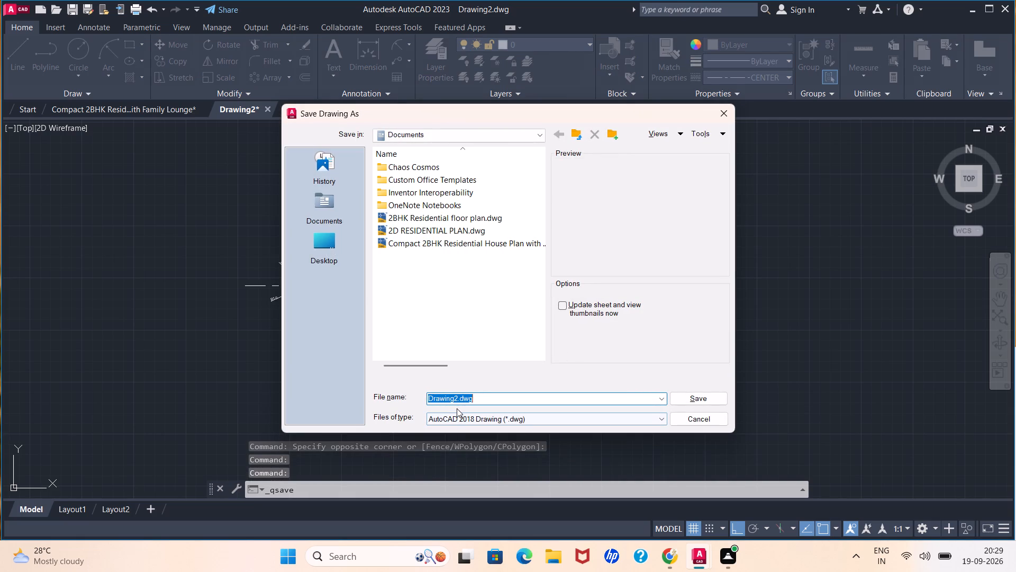
{"action": "scroll", "coordinate": [457, 403], "scroll_direction": "up", "scroll_amount": 1}
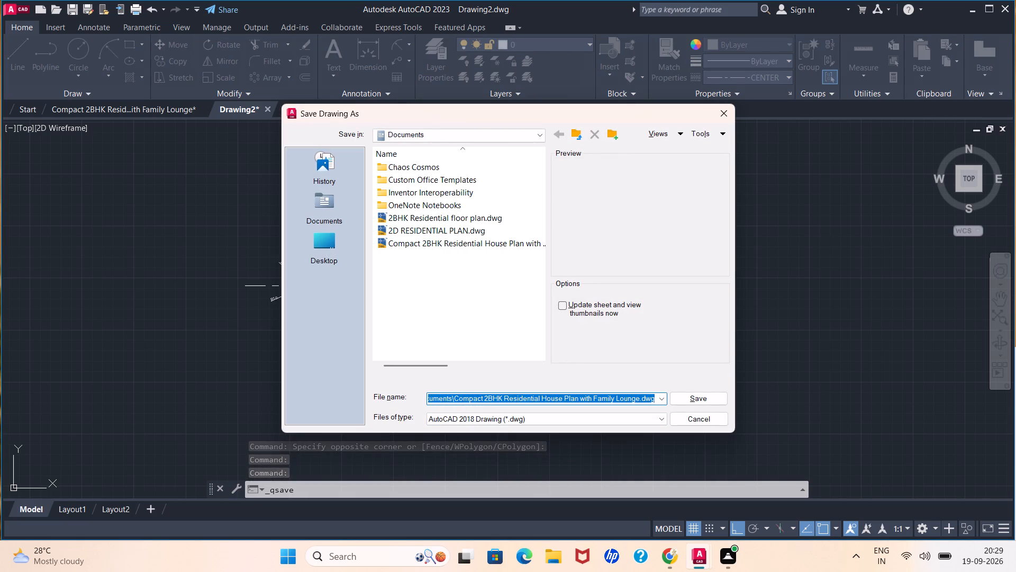
{"action": "left_click_drag", "start_coordinate": [638, 398], "coordinate": [478, 397]}
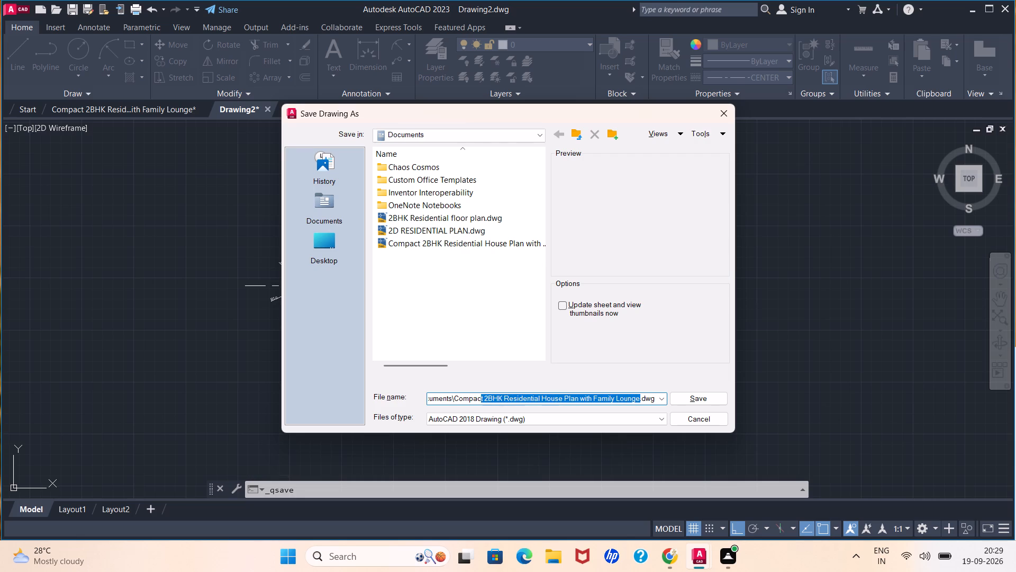
{"action": "left_click_drag", "start_coordinate": [478, 397], "coordinate": [434, 397]}
{"action": "key", "text": "BackSpace"}
{"action": "key", "text": "BackSpace"}
{"action": "key", "text": "BackSpace"}
{"action": "key", "text": "BackSpace"}
{"action": "key", "text": "BackSpace"}
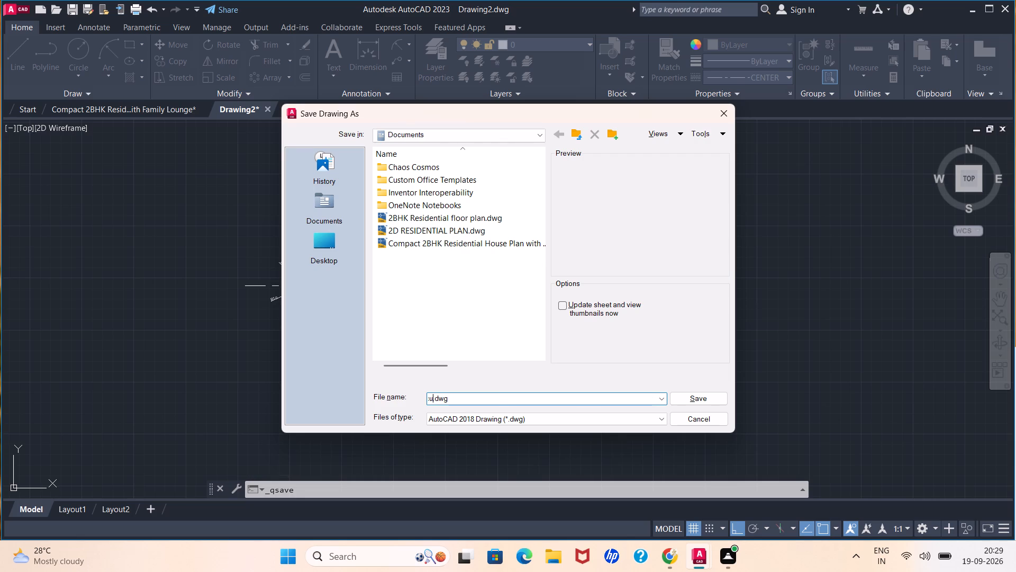
{"action": "left_click", "coordinate": [473, 397]}
{"action": "key", "text": "BackSpace"}
{"action": "key", "text": "BackSpace"}
{"action": "key", "text": "BackSpace"}
{"action": "key", "text": "BackSpace"}
{"action": "key", "text": "BackSpace"}
{"action": "key", "text": "BackSpace"}
{"action": "key", "text": "BackSpace"}
{"action": "key", "text": "BackSpace"}
{"action": "key", "text": "BackSpace"}
{"action": "key", "text": "BackSpace"}
{"action": "key", "text": "BackSpace"}
{"action": "key", "text": "BackSpace"}
{"action": "key", "text": "BackSpace"}
{"action": "key", "text": "BackSpace"}
{"action": "key", "text": "BackSpace"}
{"action": "key", "text": "BackSpace"}
{"action": "key", "text": "BackSpace"}
{"action": "key", "text": "BackSpace"}
{"action": "key", "text": "BackSpace"}
{"action": "key", "text": "BackSpace"}
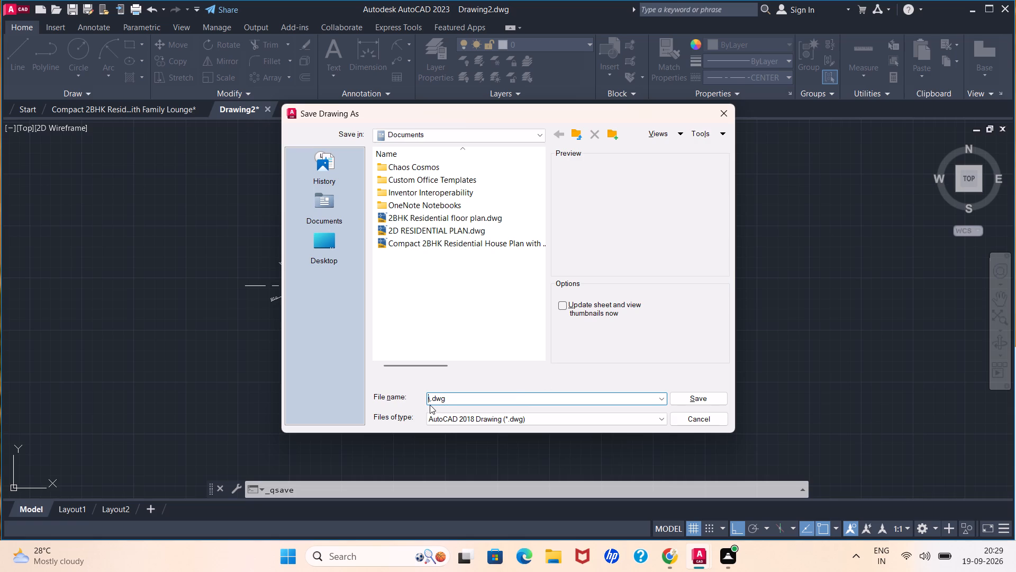
{"action": "left_click", "coordinate": [428, 403]}
{"action": "left_click", "coordinate": [430, 401]}
{"action": "key", "text": "BackSpace"}
{"action": "key", "text": "m"}
{"action": "type", "text": "ec"}
{"action": "type", "text": "ha"}
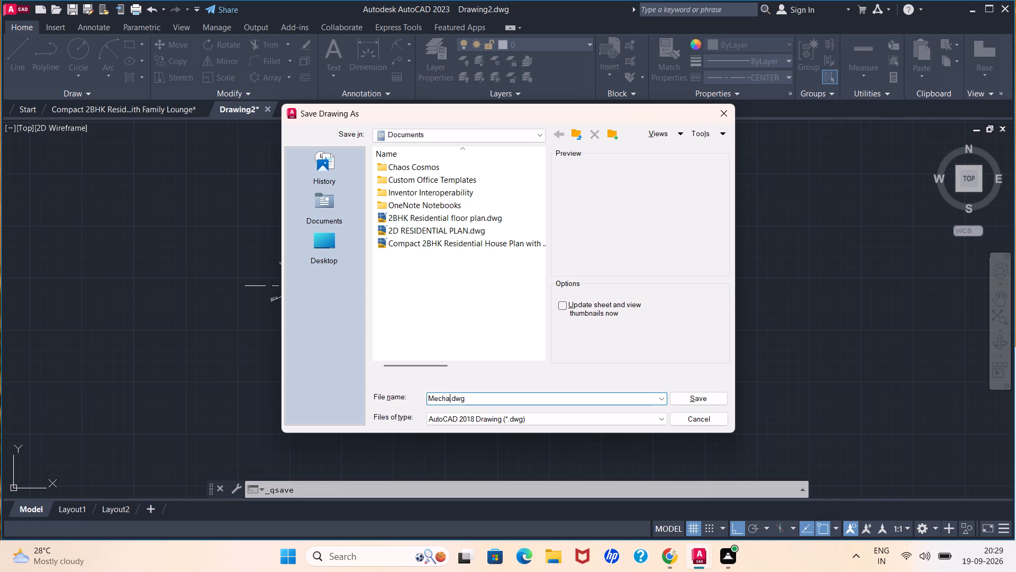
{"action": "type", "text": "nical"}
{"action": "key", "text": "space"}
{"action": "key", "text": "f"}
{"action": "type", "text": "la"}
{"action": "type", "text": "nge"}
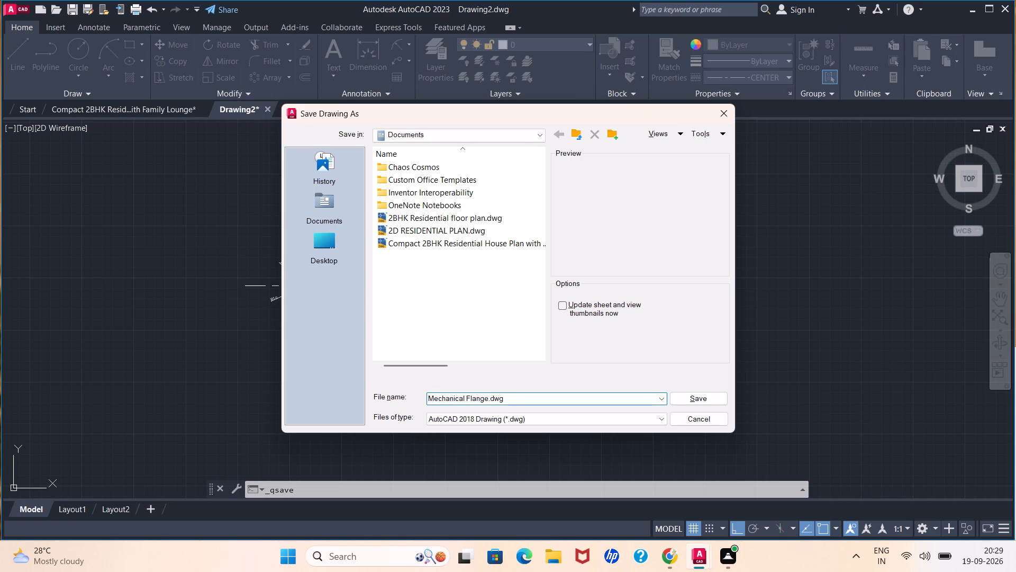
{"action": "left_click", "coordinate": [687, 395]}
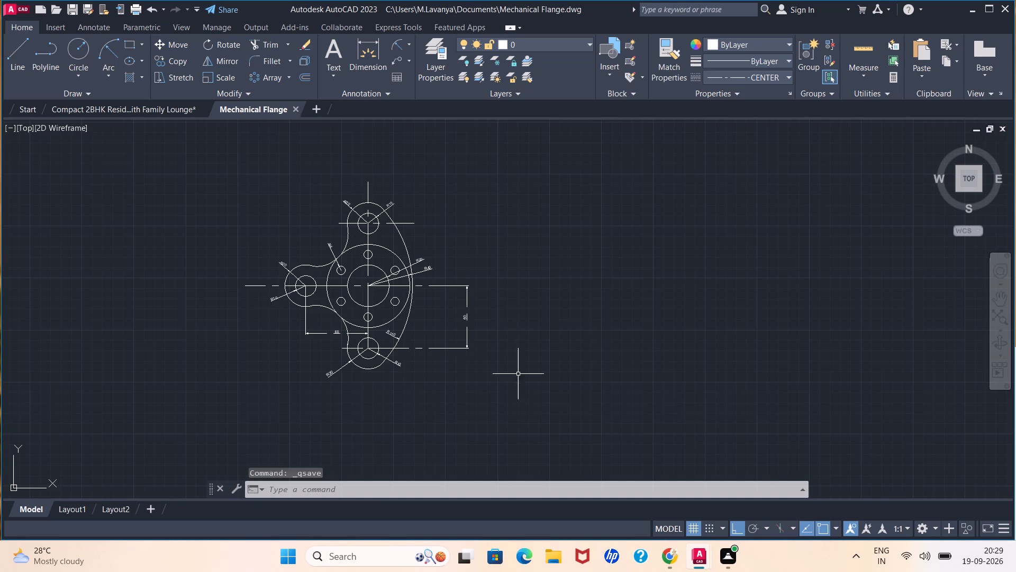
{"action": "key", "text": "ctrl+s"}
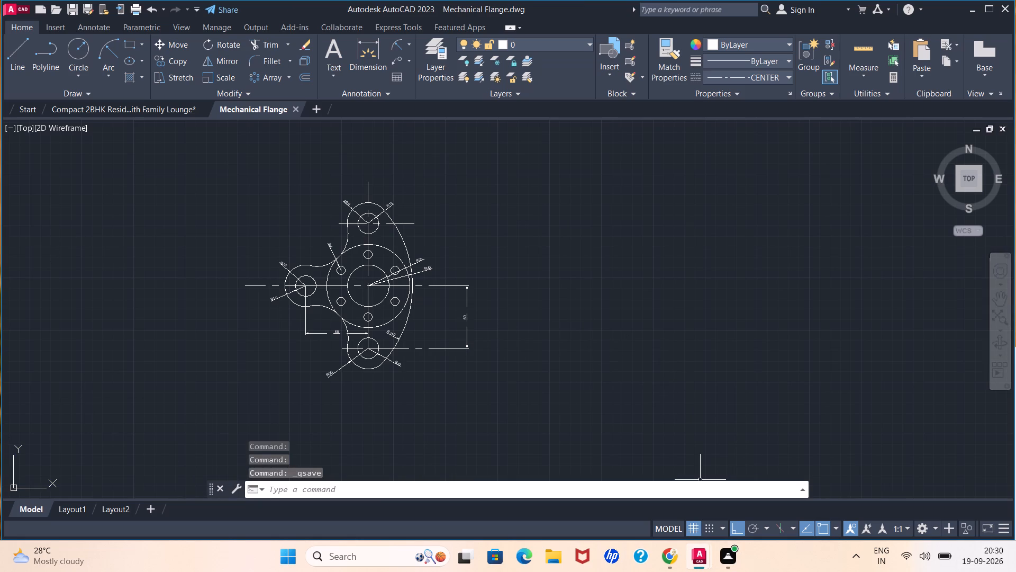
Start entering a command that begins with LOG.
{"action": "left_click", "coordinate": [642, 489]}
{"action": "type", "text": "log"}
{"action": "left_click", "coordinate": [616, 357]}
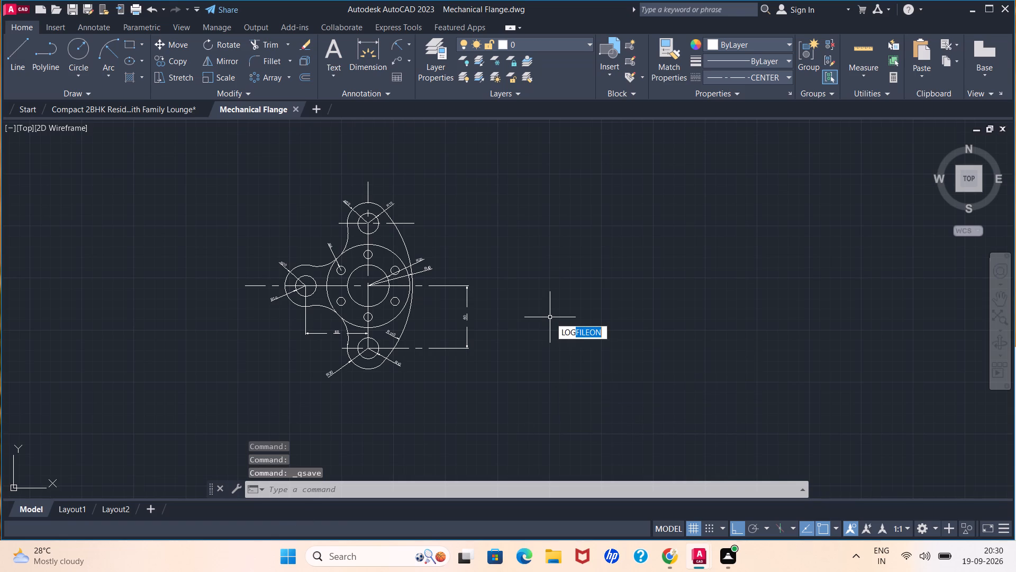